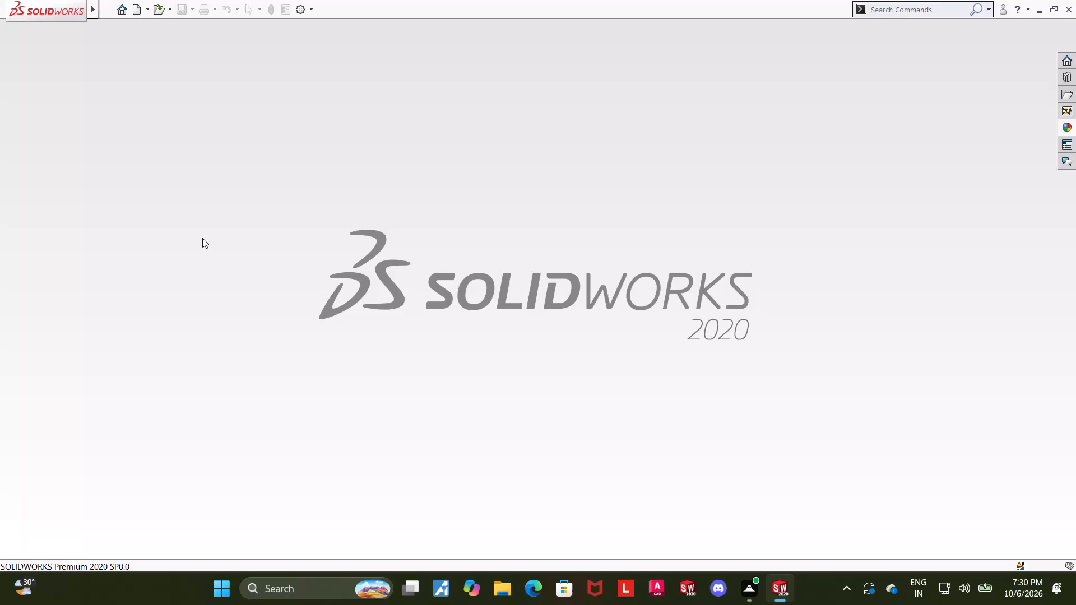
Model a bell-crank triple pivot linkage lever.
Create a new part document.
{"action": "left_click", "coordinate": [138, 9]}
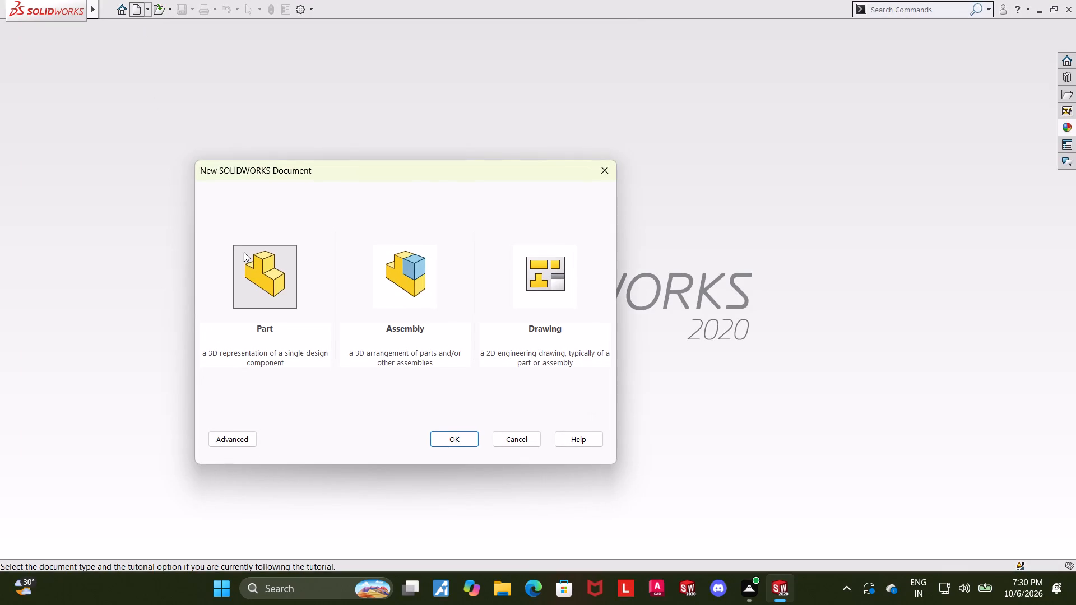
{"action": "double_click", "coordinate": [262, 270]}
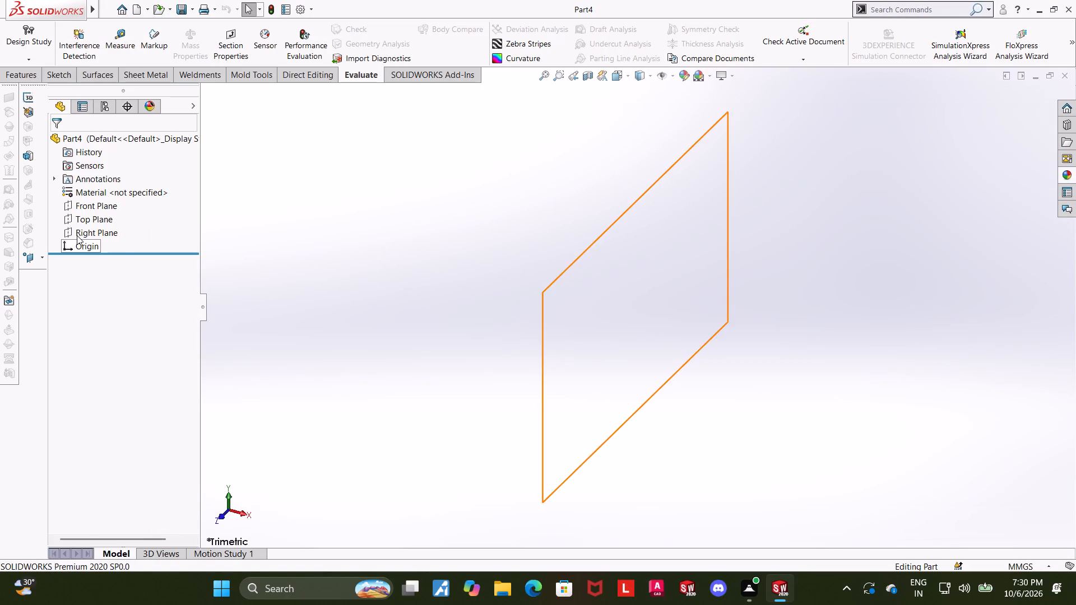
Start a sketch on the Right Plane.
{"action": "left_click", "coordinate": [77, 235]}
{"action": "left_click", "coordinate": [88, 218]}
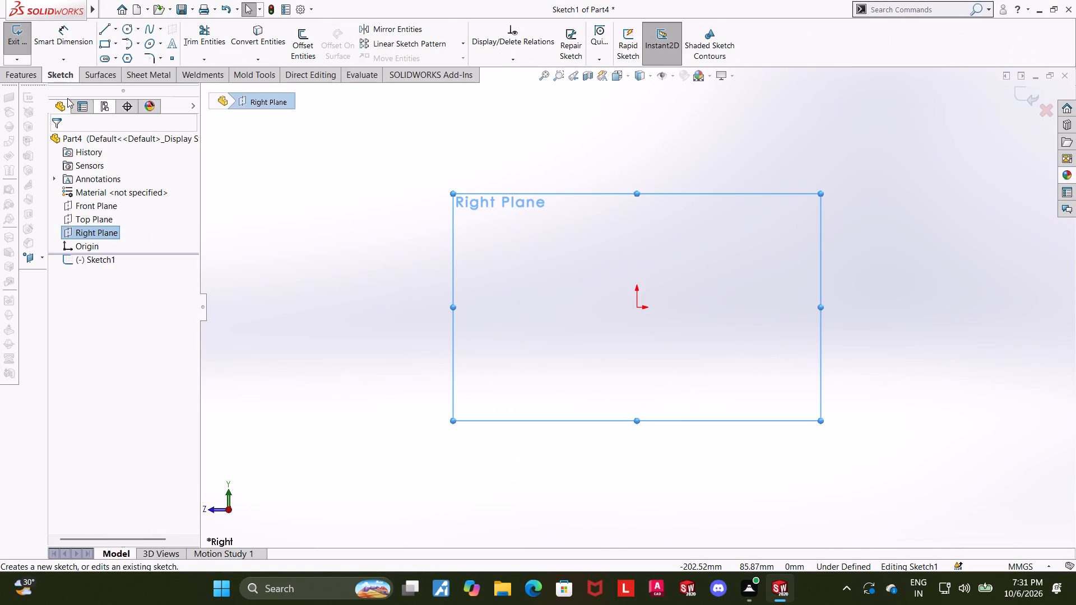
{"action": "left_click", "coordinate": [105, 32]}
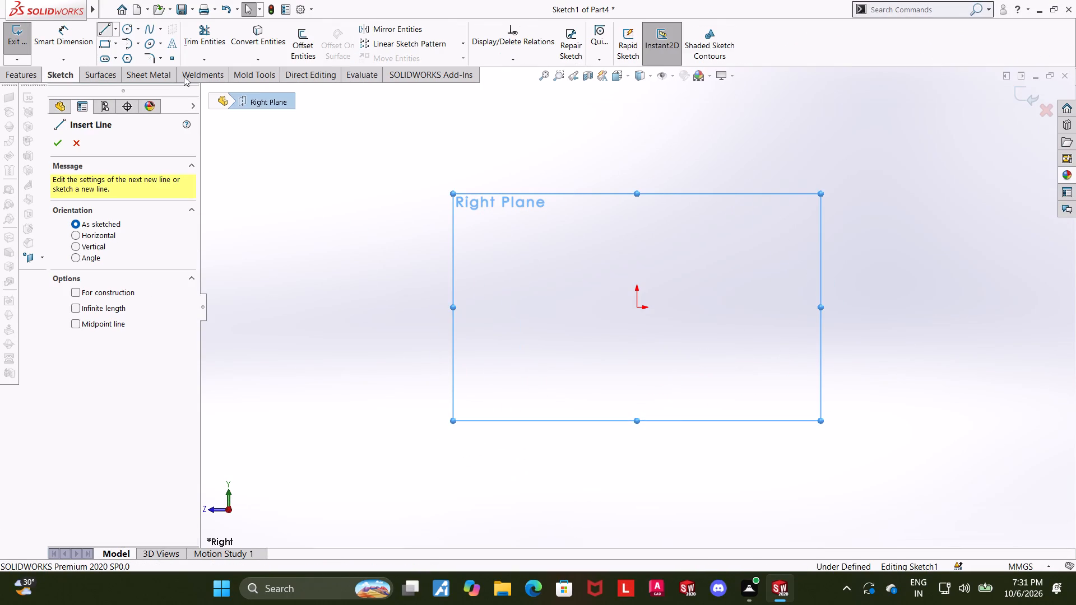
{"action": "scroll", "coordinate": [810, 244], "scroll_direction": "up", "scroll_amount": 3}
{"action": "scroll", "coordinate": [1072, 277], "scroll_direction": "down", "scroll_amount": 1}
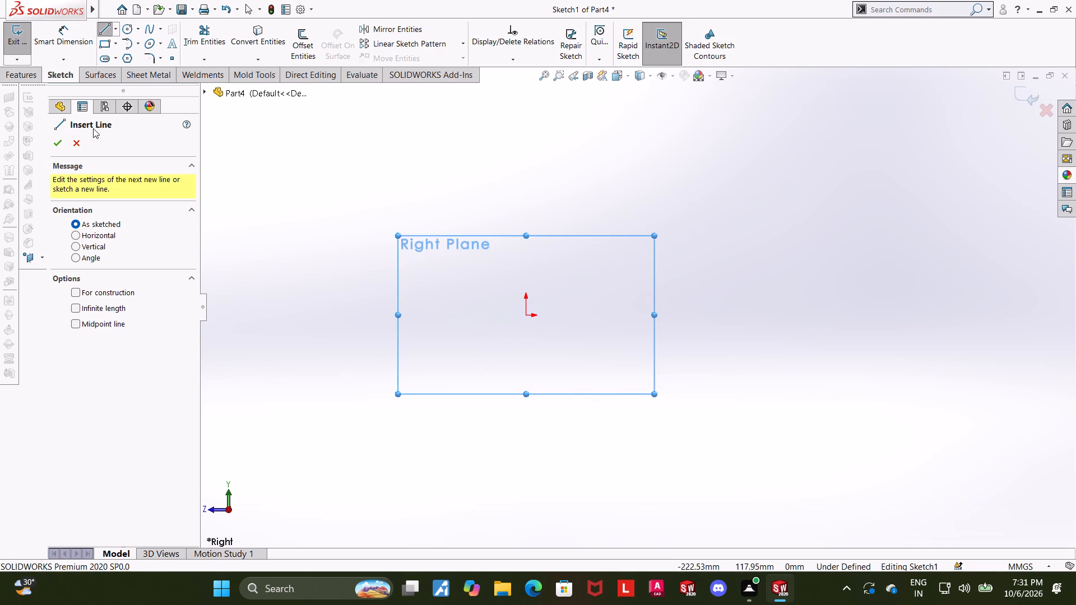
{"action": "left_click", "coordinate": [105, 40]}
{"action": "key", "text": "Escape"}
Sketch the two sides and top of an upright stem above the origin level, about 141 mm tall and 35 mm wide, open at the bottom.
{"action": "left_click", "coordinate": [108, 27]}
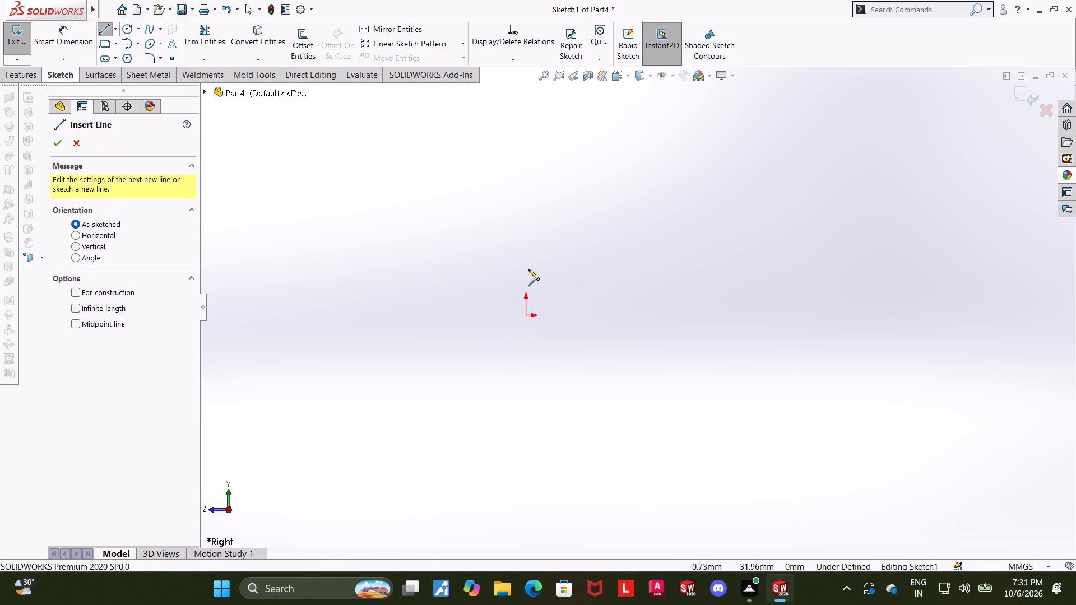
{"action": "scroll", "coordinate": [530, 269], "scroll_direction": "up", "scroll_amount": 1}
{"action": "left_click", "coordinate": [523, 315]}
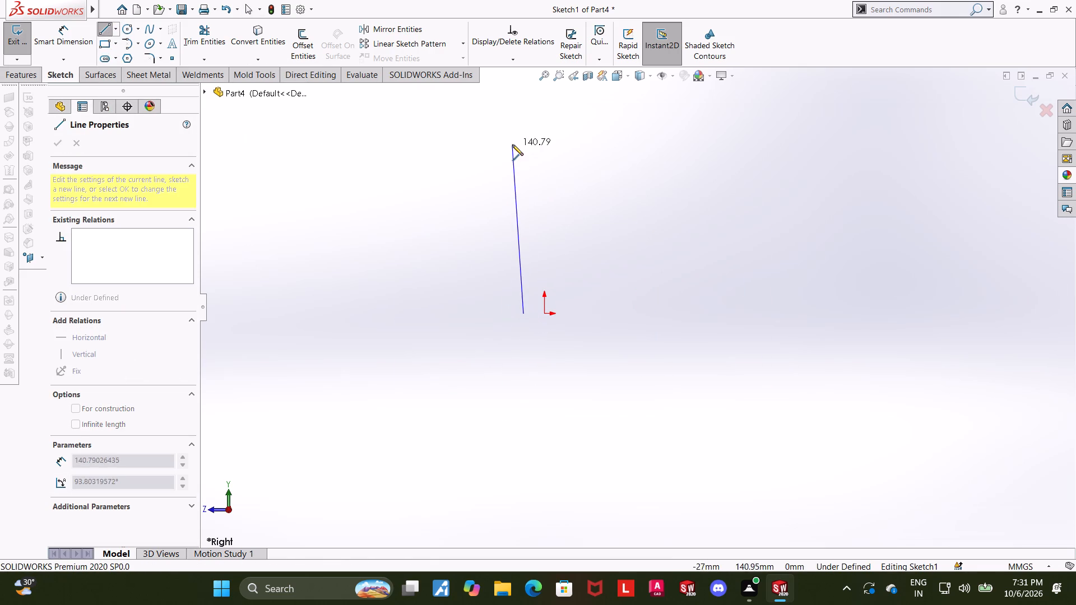
{"action": "left_click", "coordinate": [521, 143]}
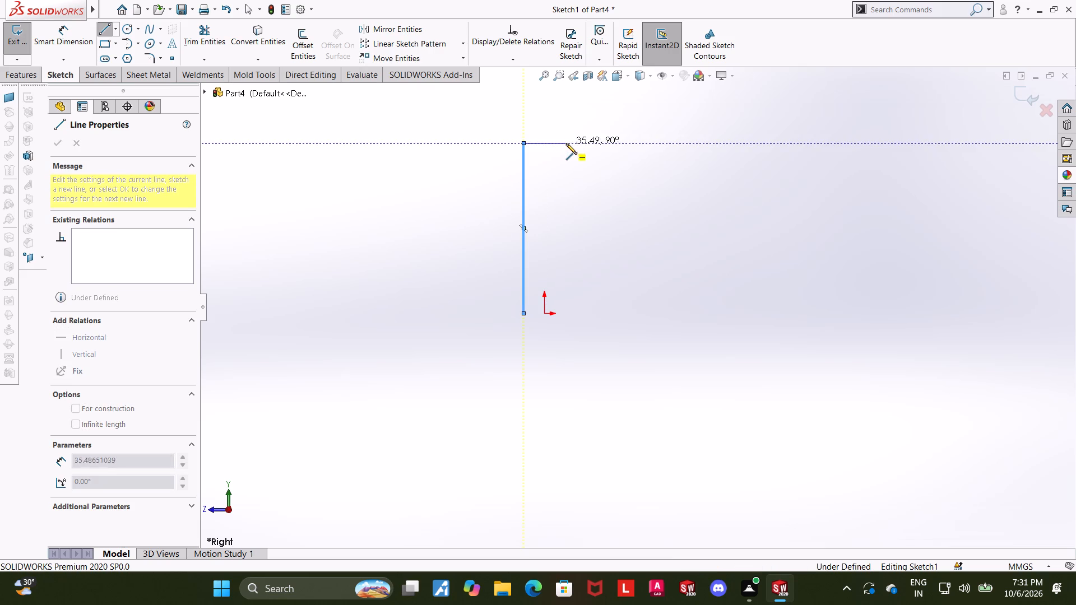
{"action": "left_click", "coordinate": [566, 143]}
{"action": "left_click", "coordinate": [566, 315]}
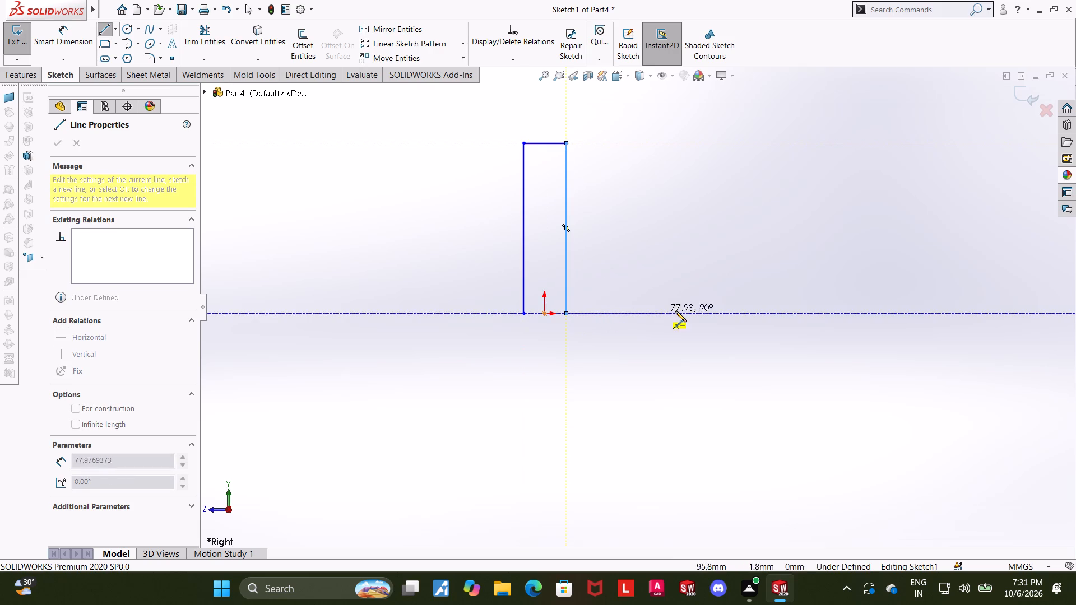
Continue the lines into a forked base with two legs about 19 mm wide and 78 mm tall, closing the profile at the stem.
{"action": "left_click", "coordinate": [637, 313]}
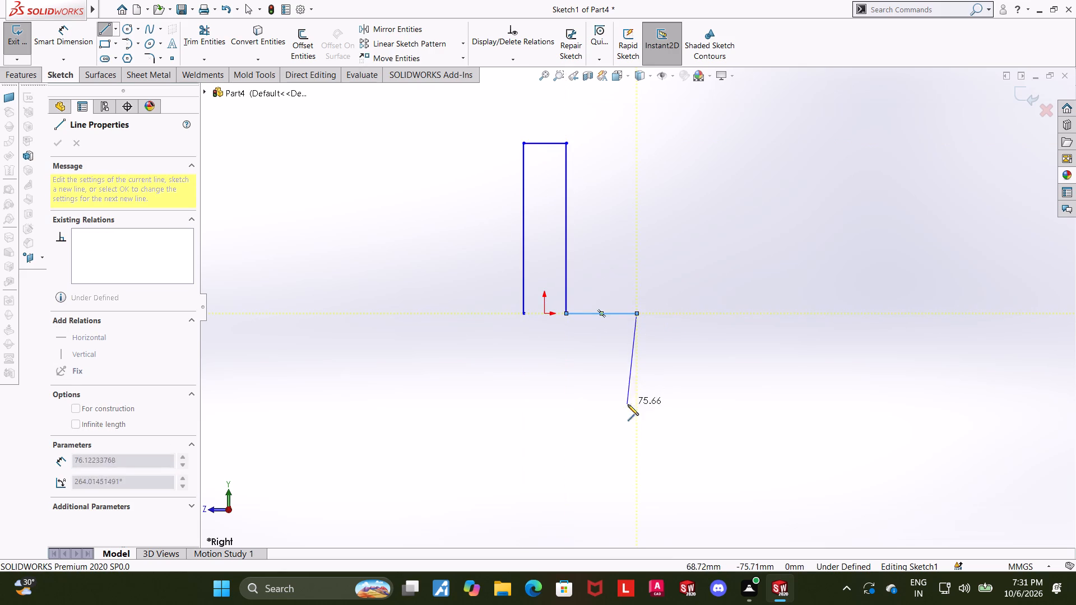
{"action": "left_click", "coordinate": [636, 409]}
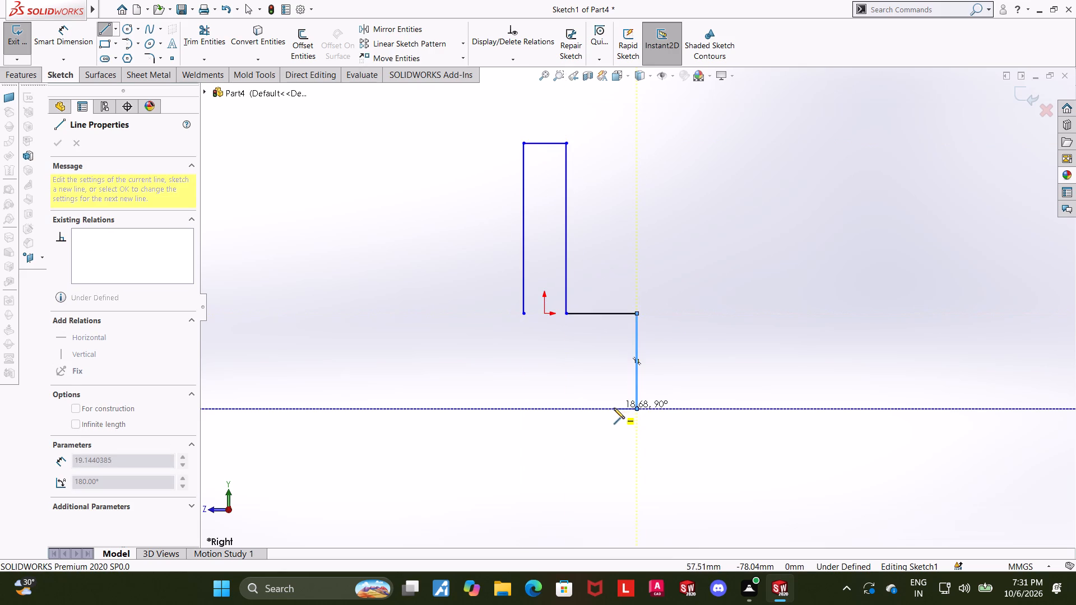
{"action": "left_click", "coordinate": [614, 408]}
{"action": "left_click", "coordinate": [613, 341]}
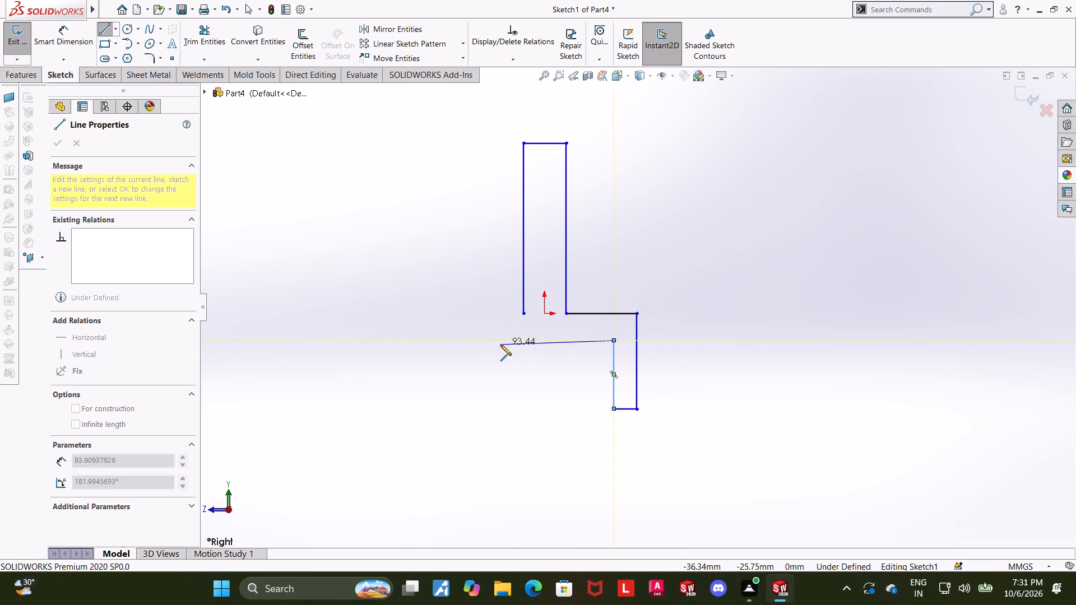
{"action": "left_click", "coordinate": [488, 343]}
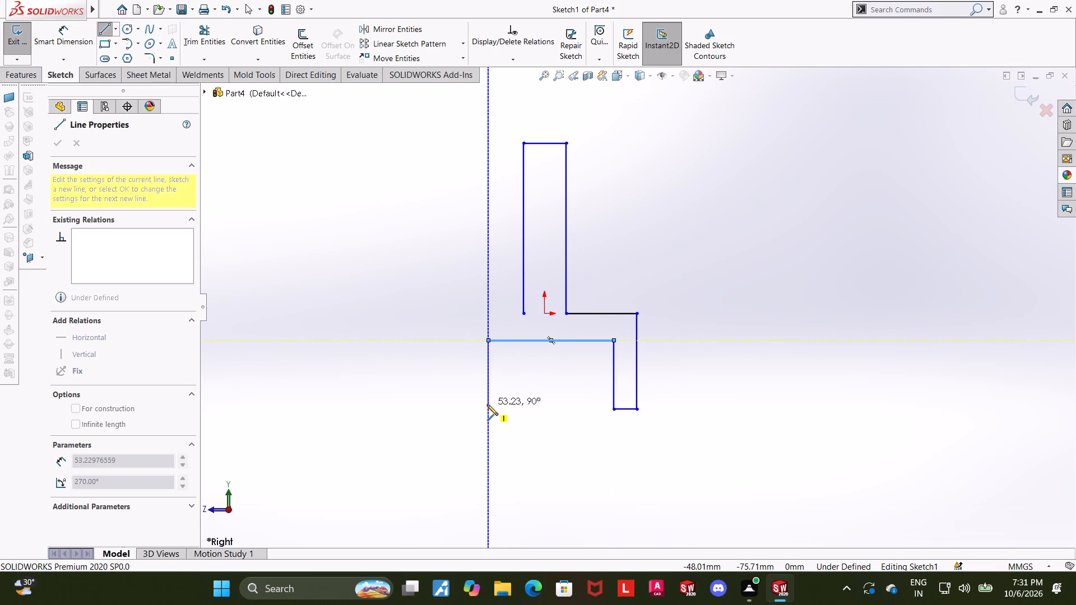
{"action": "left_click", "coordinate": [487, 406]}
{"action": "left_click", "coordinate": [466, 407]}
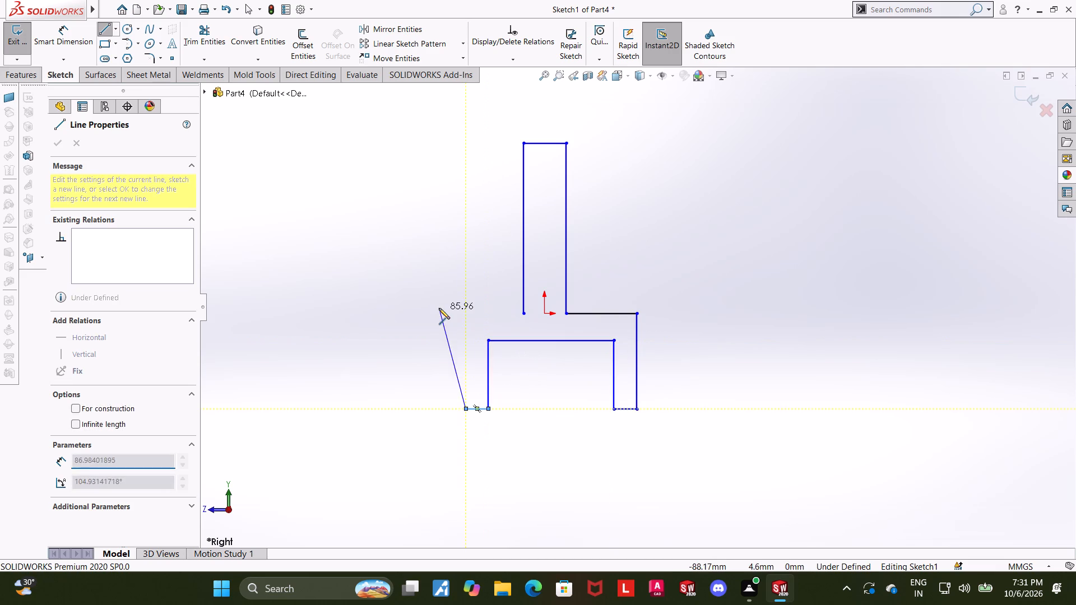
{"action": "left_click", "coordinate": [464, 311]}
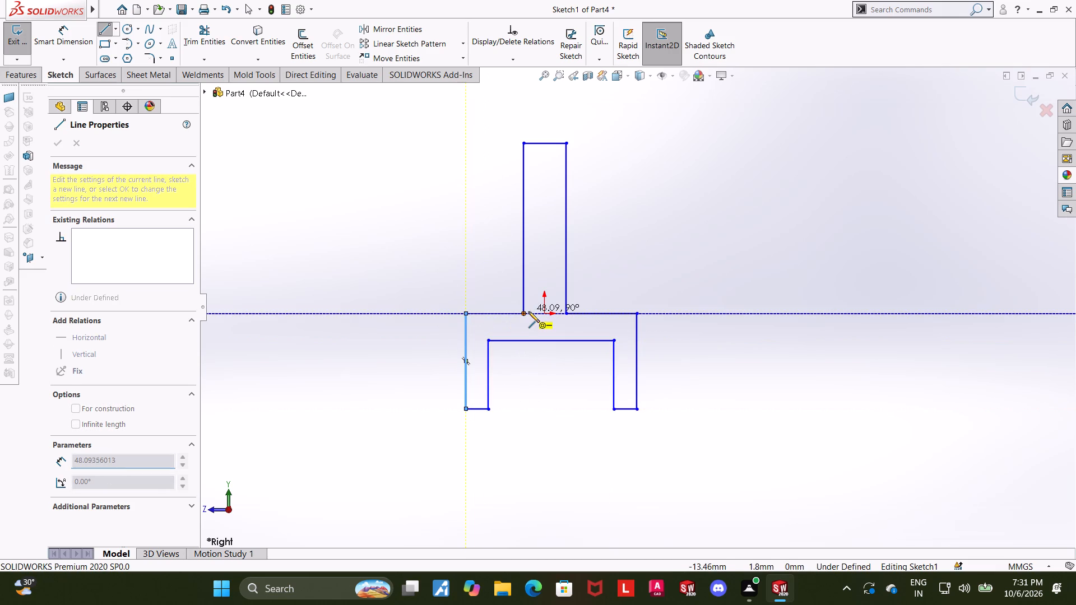
{"action": "left_click", "coordinate": [526, 311]}
{"action": "key", "text": "Escape"}
{"action": "key", "text": "Escape"}
{"action": "key", "text": "Escape"}
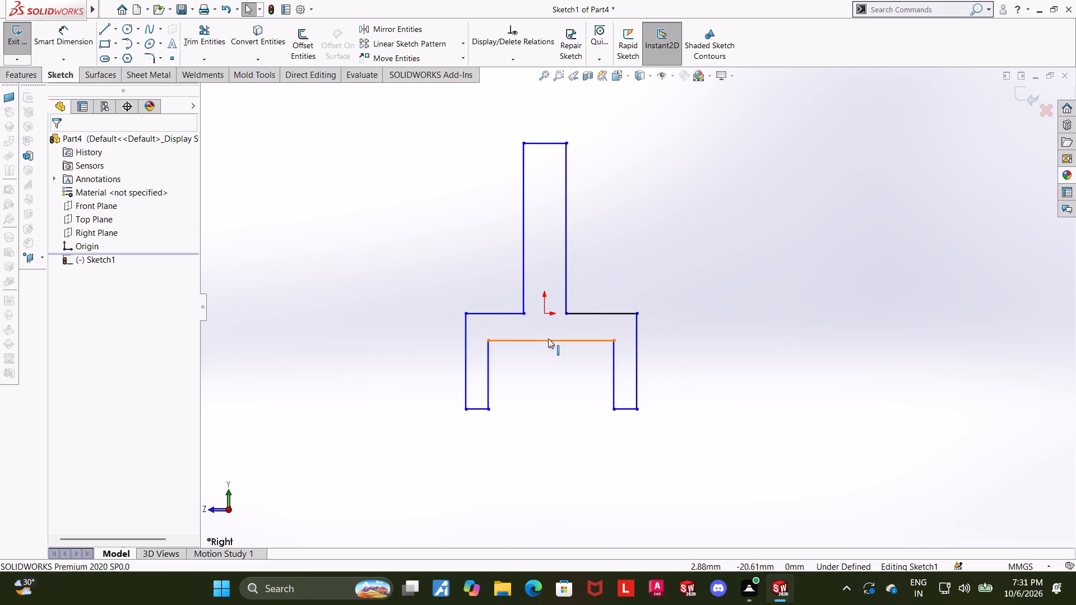
Add a vertical relation between the midpoint of the fork's inner horizontal line and the origin.
{"action": "left_click", "coordinate": [550, 340]}
{"action": "left_click", "coordinate": [543, 315], "text": "ctrl"}
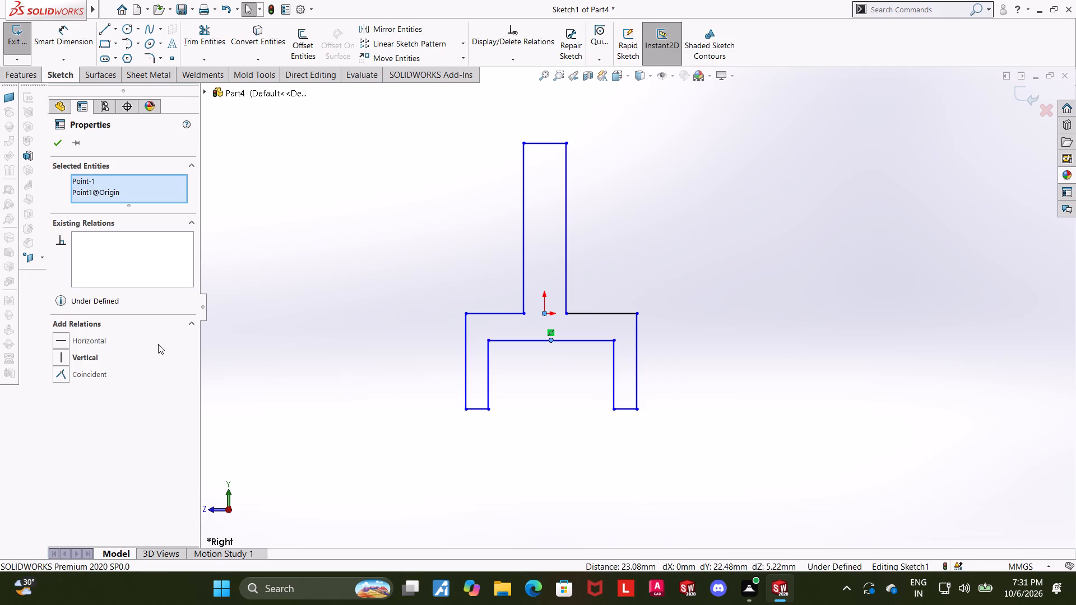
{"action": "left_click", "coordinate": [62, 361]}
{"action": "left_click", "coordinate": [360, 420]}
{"action": "key", "text": "Escape"}
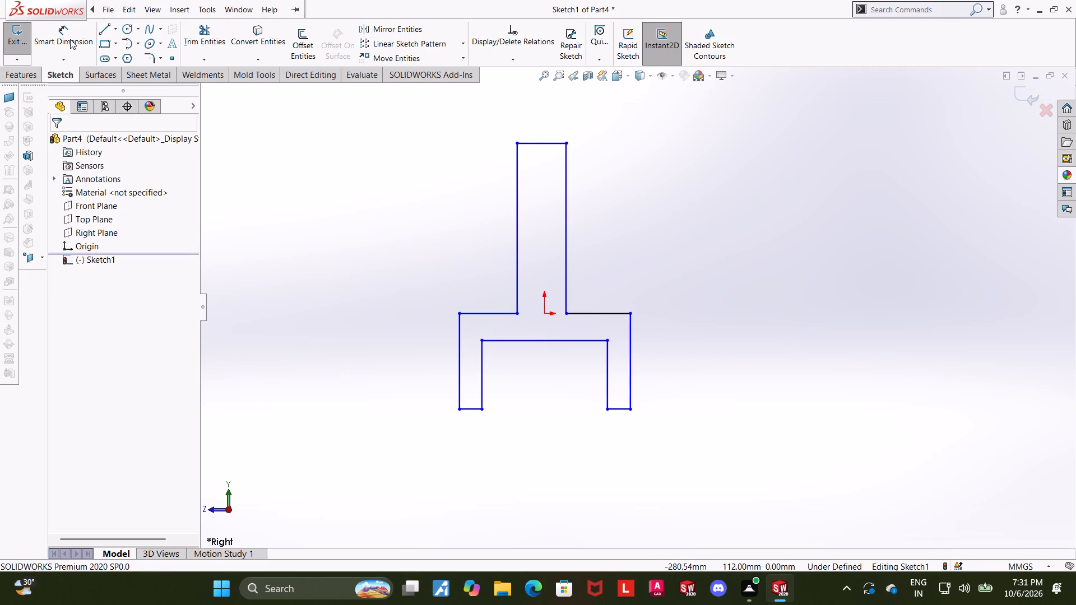
Dimension the bottom edge of the left leg to 14 mm.
{"action": "left_click", "coordinate": [70, 39]}
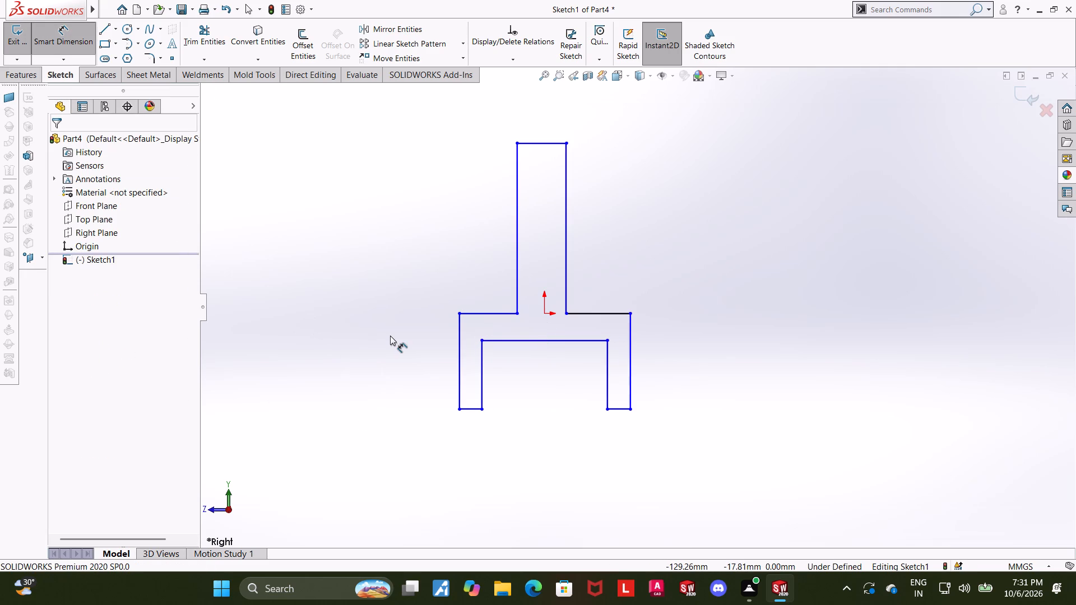
{"action": "left_click", "coordinate": [469, 408]}
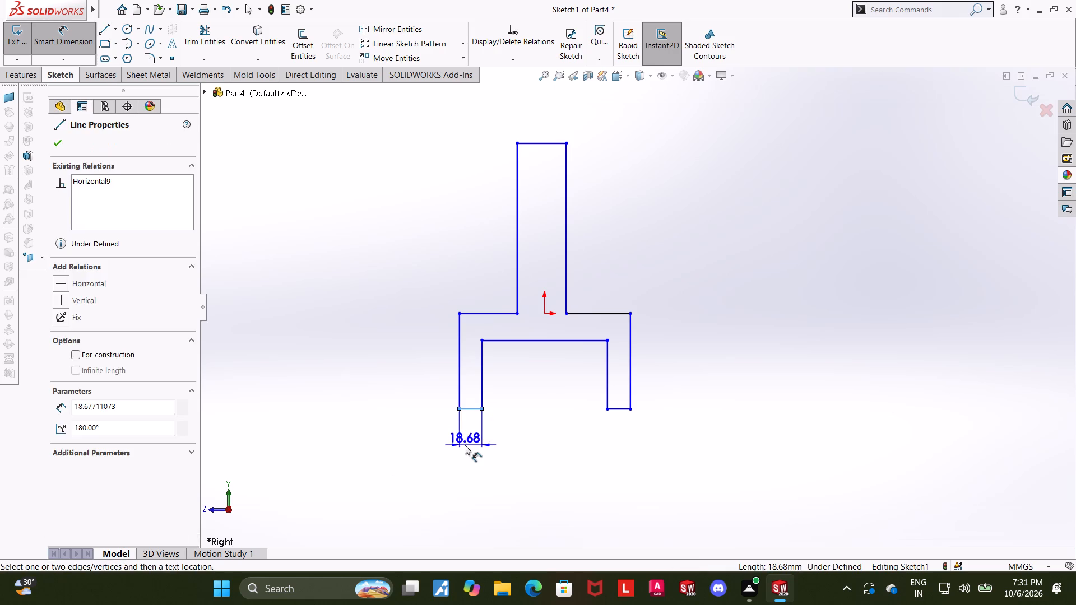
{"action": "left_click", "coordinate": [465, 445]}
{"action": "type", "text": "14"}
{"action": "key", "text": "Return"}
{"action": "key", "text": "Escape"}
{"action": "key", "text": "Escape"}
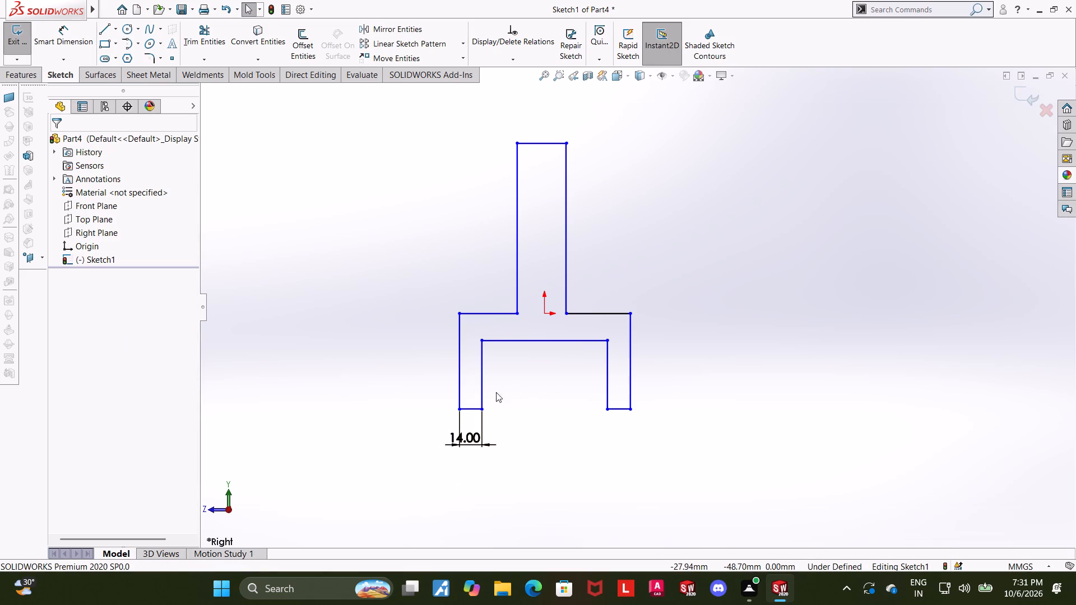
Make the bottom edges of the two legs equal in length.
{"action": "left_click", "coordinate": [468, 411]}
{"action": "left_click", "coordinate": [613, 408], "text": "ctrl"}
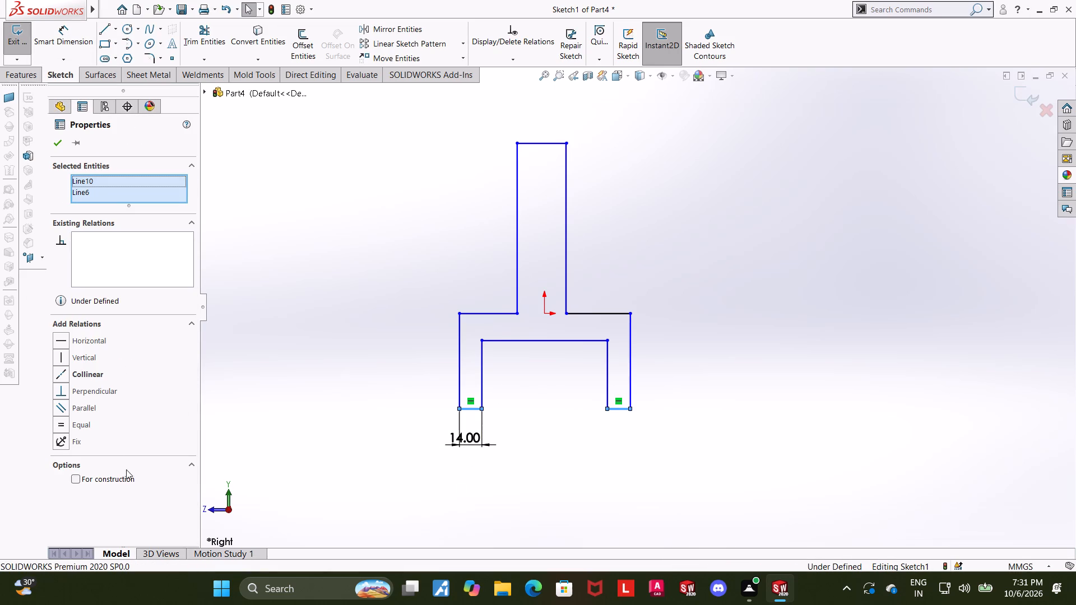
{"action": "left_click", "coordinate": [57, 429]}
{"action": "key", "text": "Escape"}
{"action": "key", "text": "Escape"}
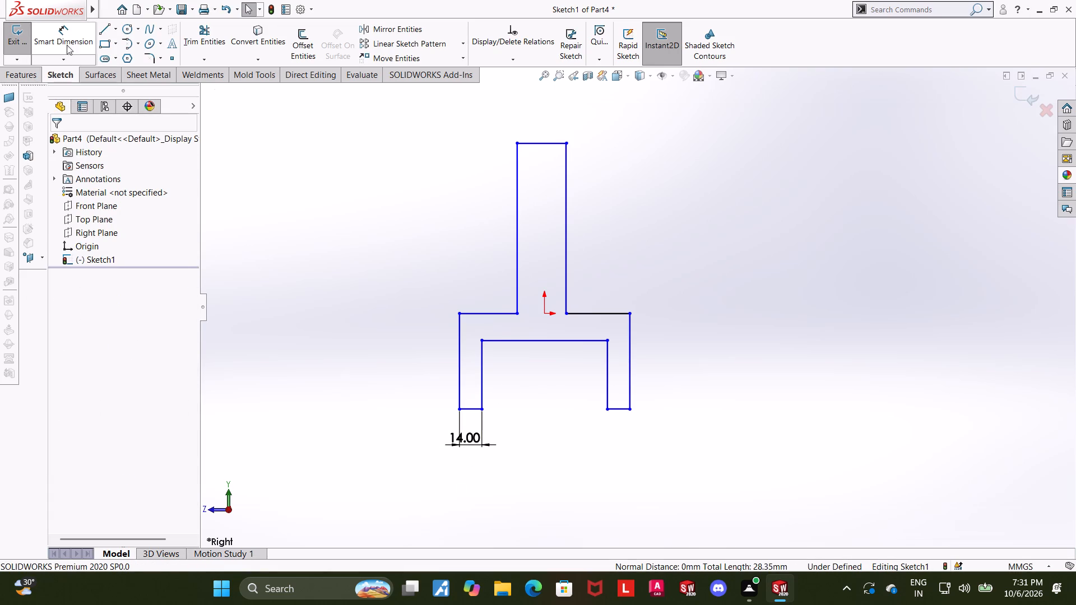
Dimension the stem's width between its two vertical lines to 18 mm.
{"action": "left_click", "coordinate": [67, 45]}
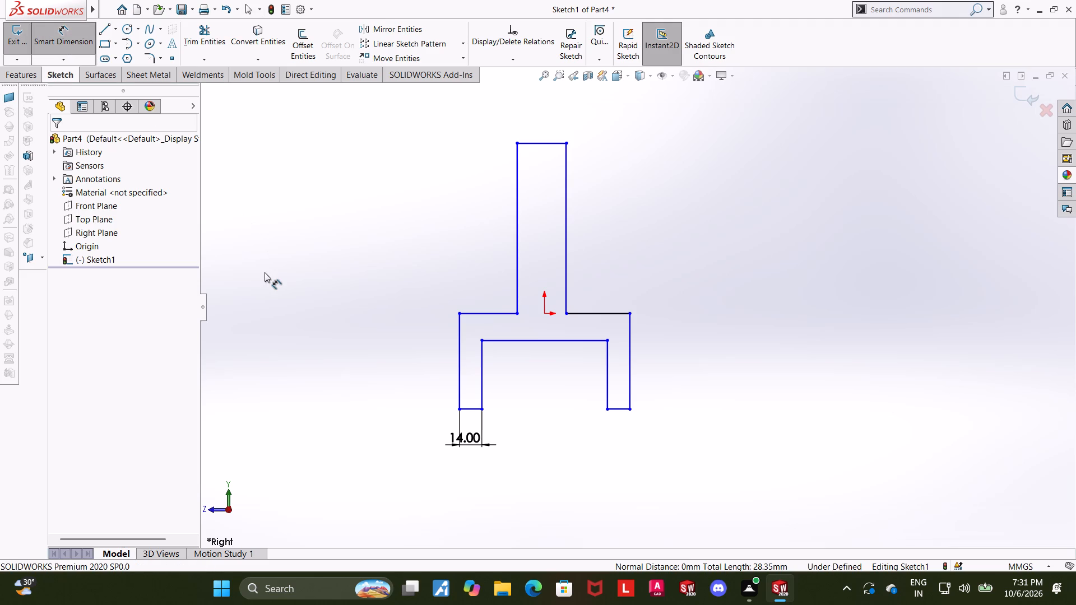
{"action": "left_click", "coordinate": [517, 255]}
{"action": "left_click", "coordinate": [564, 263]}
{"action": "left_click", "coordinate": [543, 262]}
{"action": "key", "text": "1"}
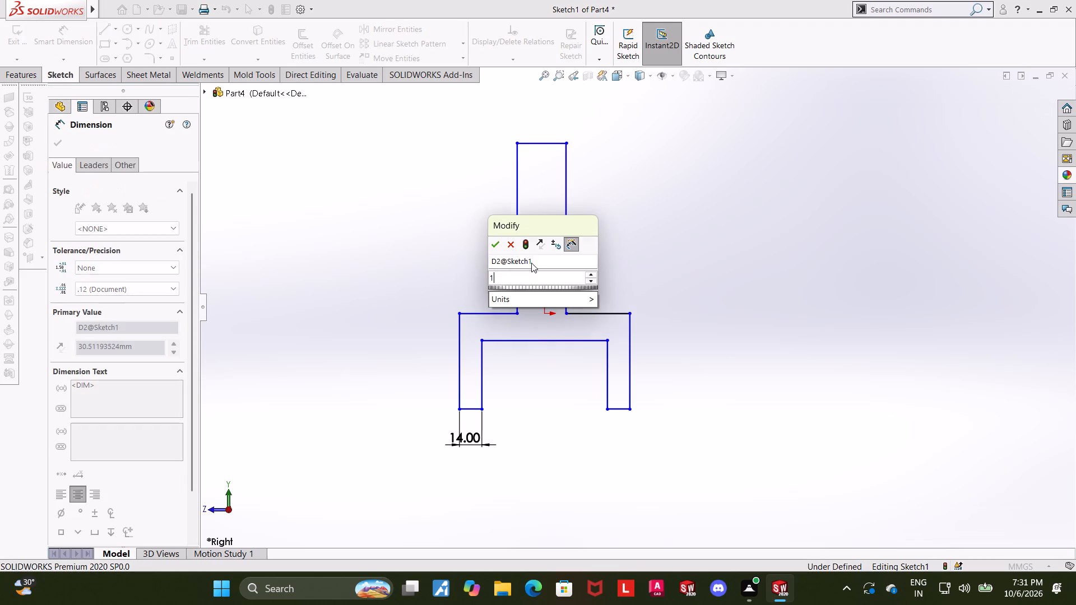
{"action": "key", "text": "8"}
{"action": "key", "text": "Return"}
{"action": "key", "text": "Escape"}
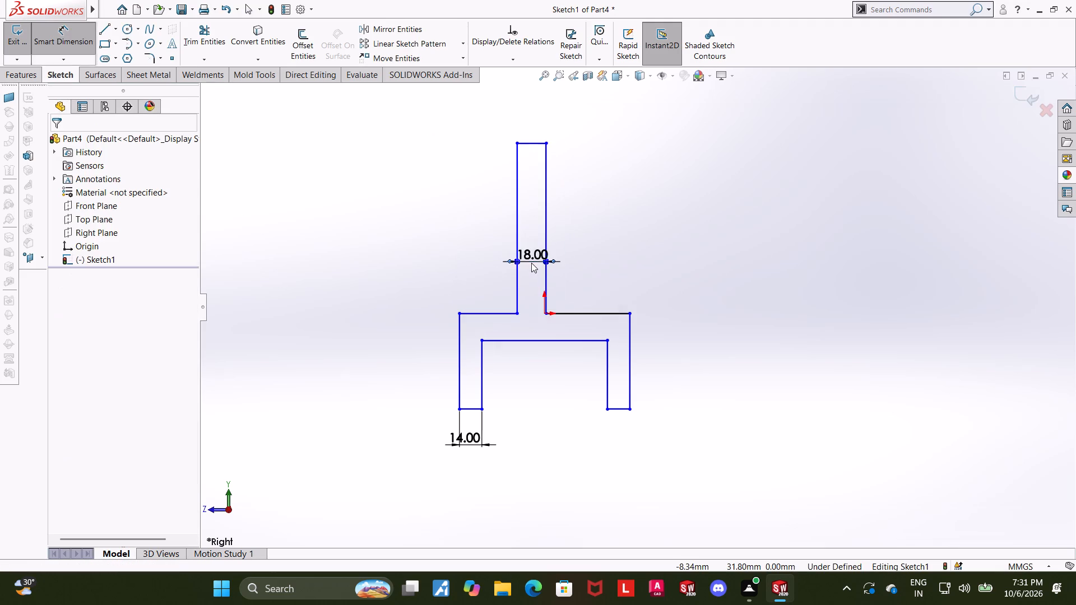
{"action": "key", "text": "Escape"}
{"action": "key", "text": "Escape"}
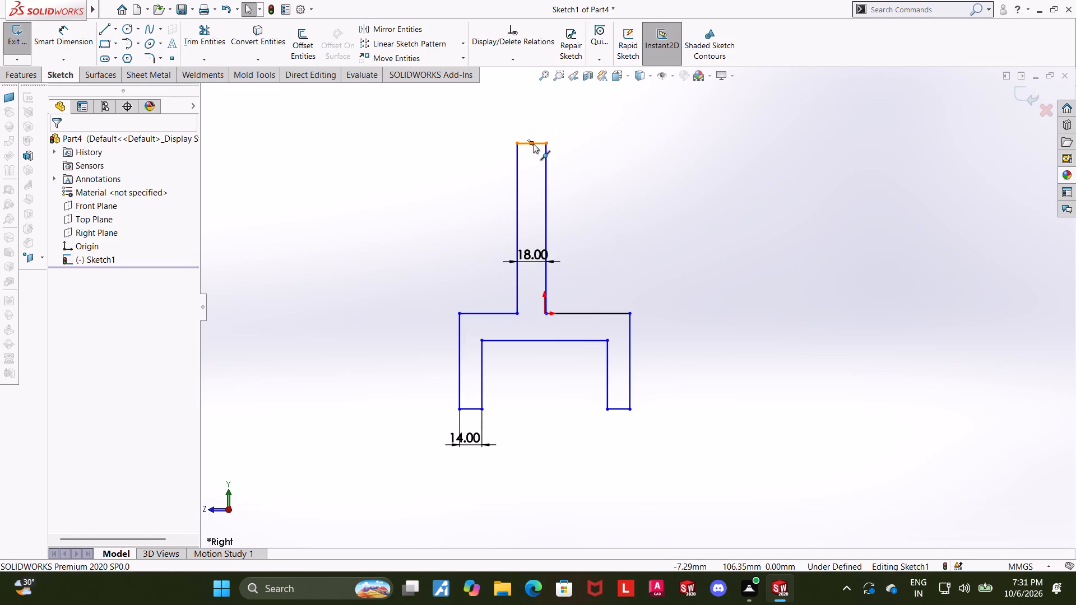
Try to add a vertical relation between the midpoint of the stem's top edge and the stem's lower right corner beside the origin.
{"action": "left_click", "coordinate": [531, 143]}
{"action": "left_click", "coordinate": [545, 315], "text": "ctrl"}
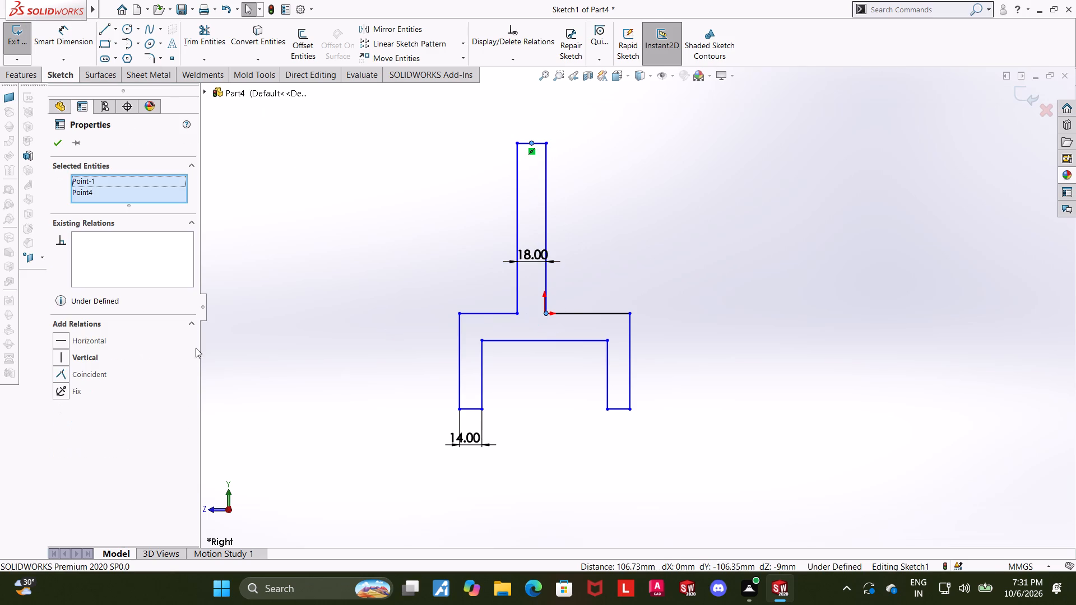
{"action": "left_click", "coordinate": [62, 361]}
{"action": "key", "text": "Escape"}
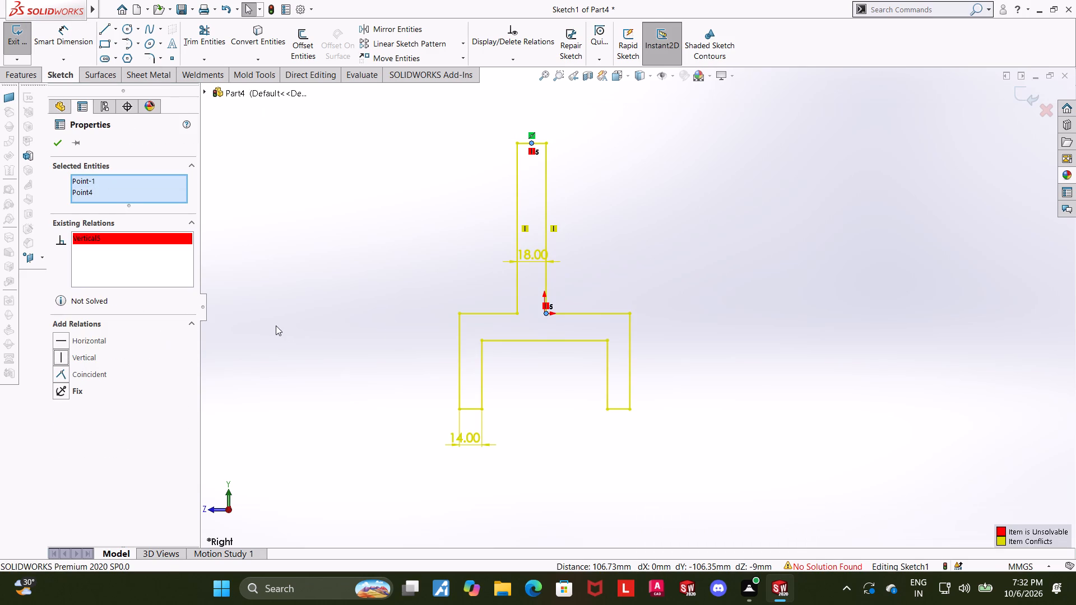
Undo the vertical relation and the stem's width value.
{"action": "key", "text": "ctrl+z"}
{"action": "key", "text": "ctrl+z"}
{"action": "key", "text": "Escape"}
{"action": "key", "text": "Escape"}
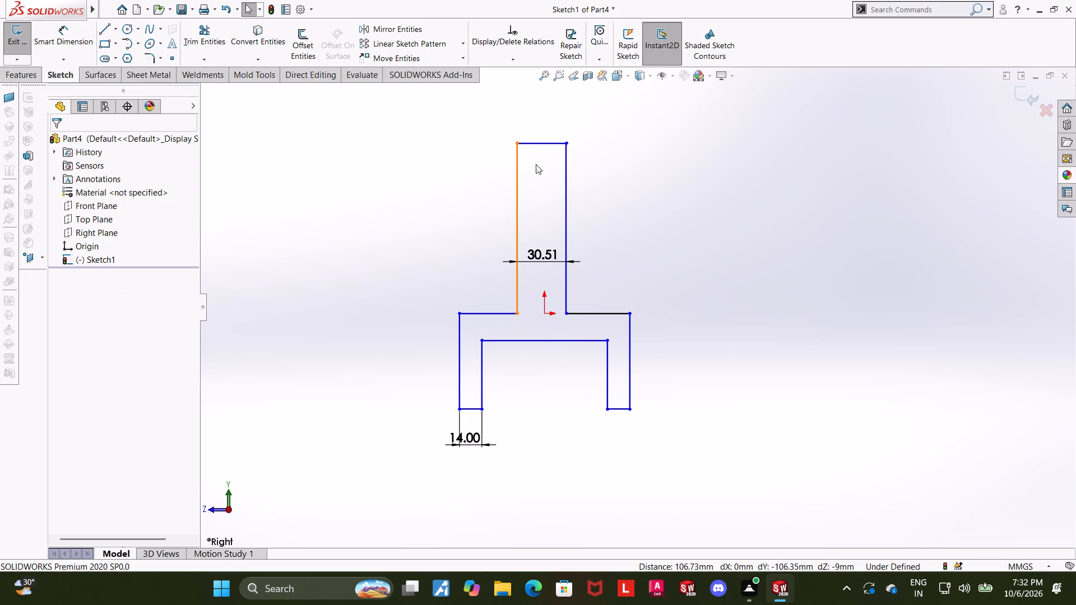
Add a vertical relation between the midpoint of the stem's top edge and the origin.
{"action": "left_click", "coordinate": [540, 145]}
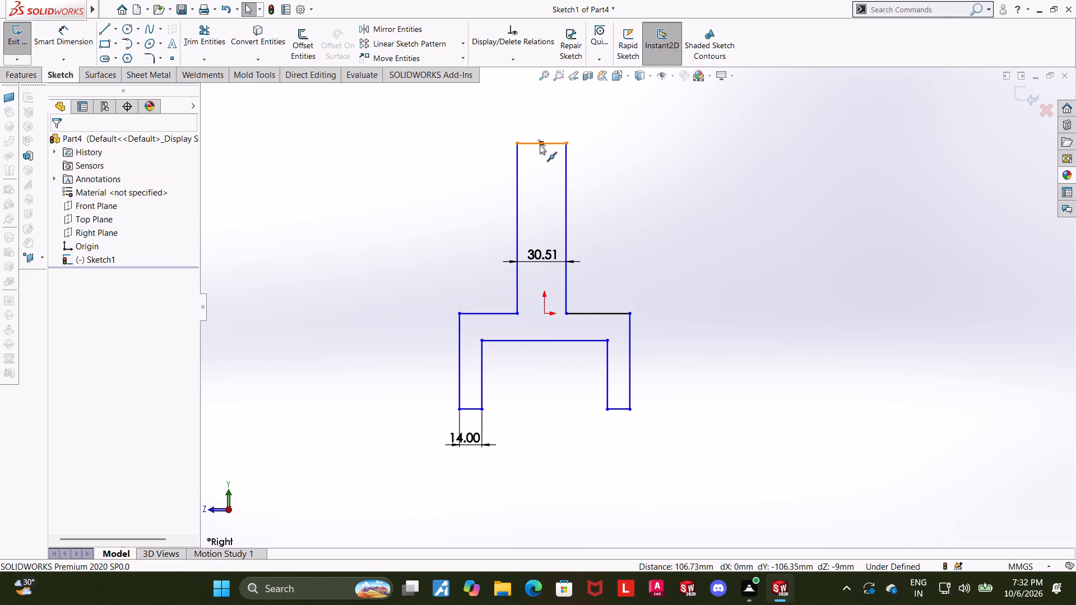
{"action": "left_click", "coordinate": [544, 316], "text": "ctrl"}
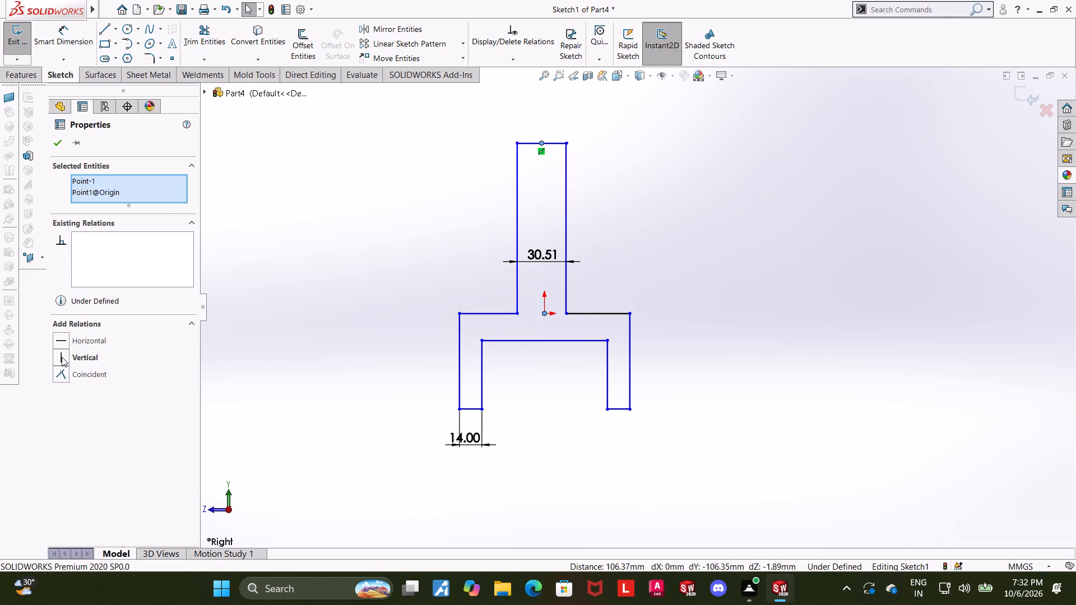
{"action": "left_click", "coordinate": [62, 357]}
{"action": "key", "text": "Escape"}
{"action": "key", "text": "Escape"}
Set the stem's width to 18 mm.
{"action": "double_click", "coordinate": [539, 249]}
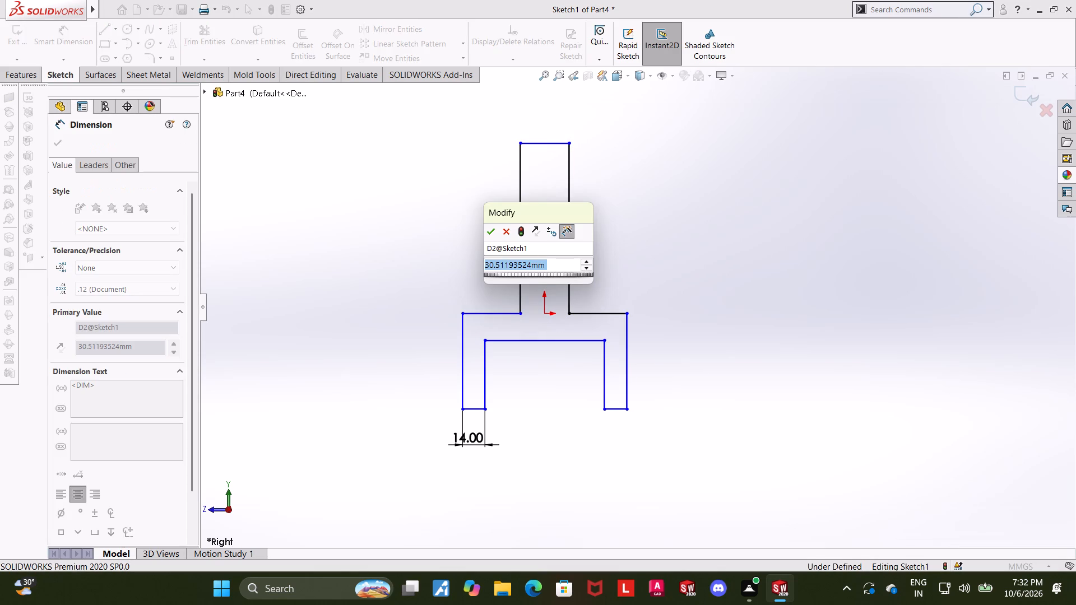
{"action": "type", "text": "18"}
{"action": "key", "text": "Return"}
{"action": "key", "text": "Escape"}
{"action": "key", "text": "Escape"}
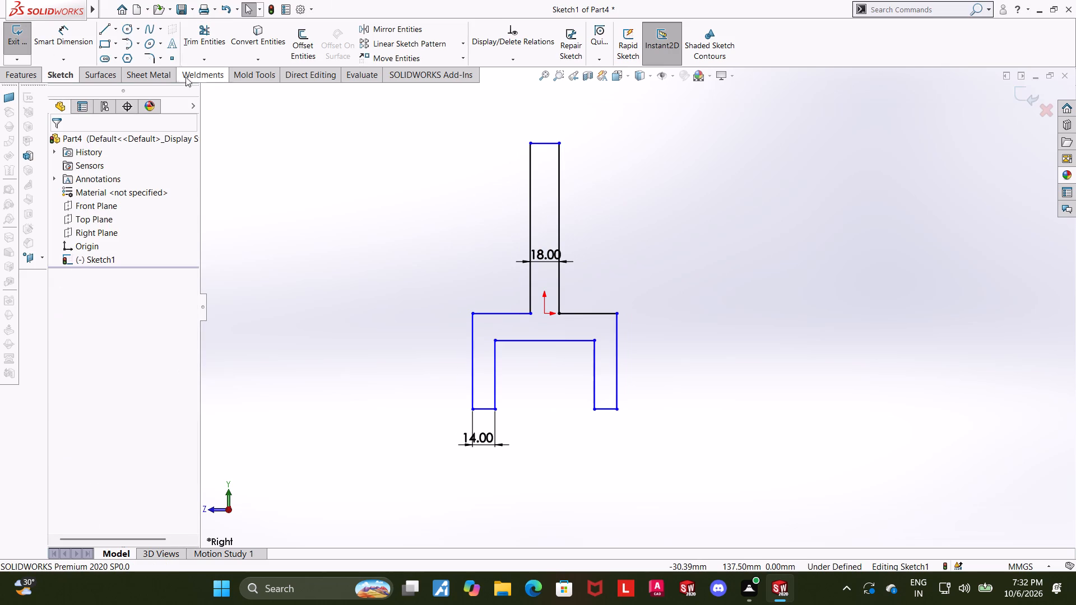
Dimension the distance between the fork's left shoulder edge and the inner edge beneath it as 12 mm.
{"action": "left_click", "coordinate": [83, 36]}
{"action": "left_click", "coordinate": [500, 313]}
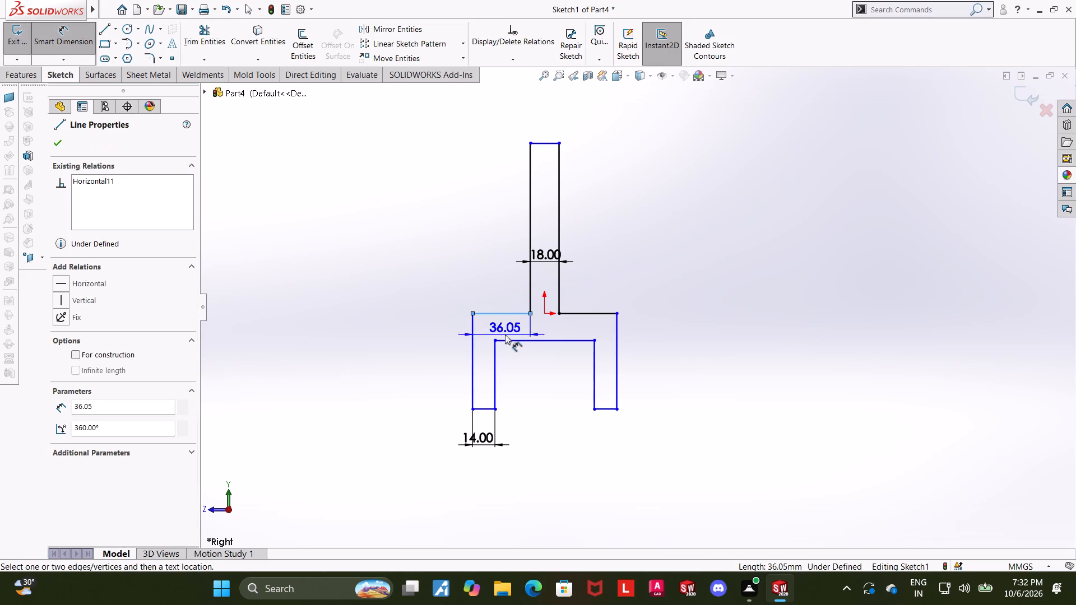
{"action": "left_click", "coordinate": [508, 338]}
{"action": "left_click", "coordinate": [509, 330]}
{"action": "type", "text": "12"}
{"action": "key", "text": "Return"}
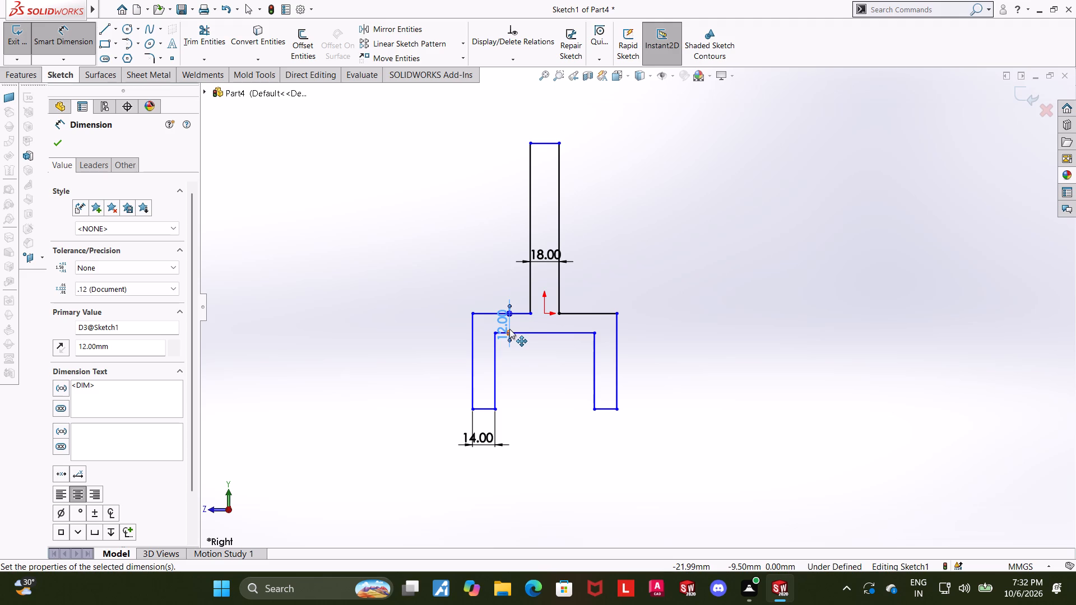
{"action": "left_click", "coordinate": [582, 308]}
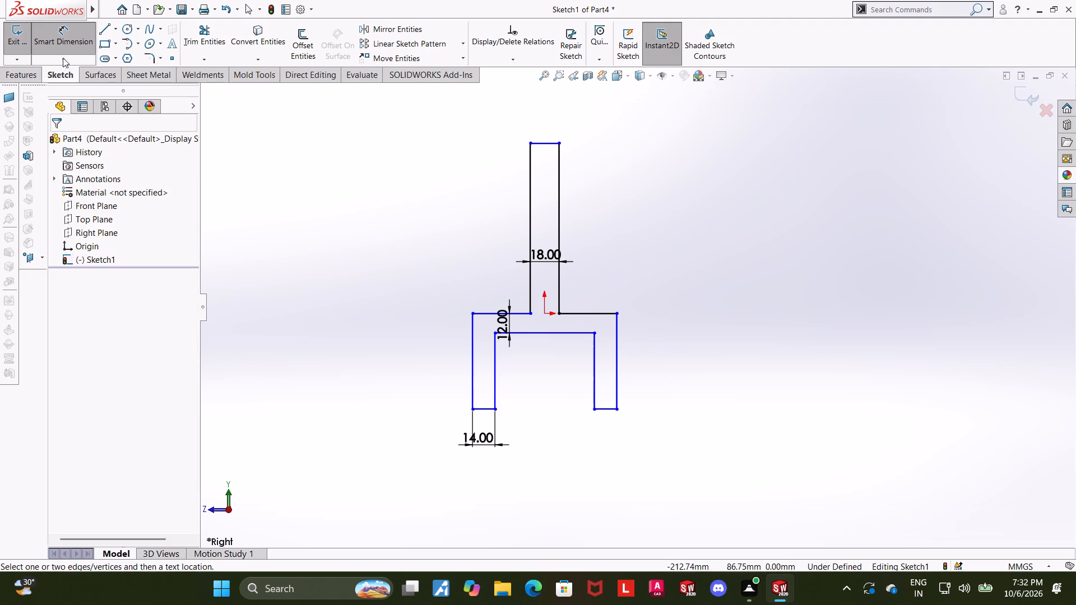
Dimension the length of the fork's right shoulder edge as 22 mm.
{"action": "left_click", "coordinate": [580, 315]}
{"action": "left_click", "coordinate": [582, 306]}
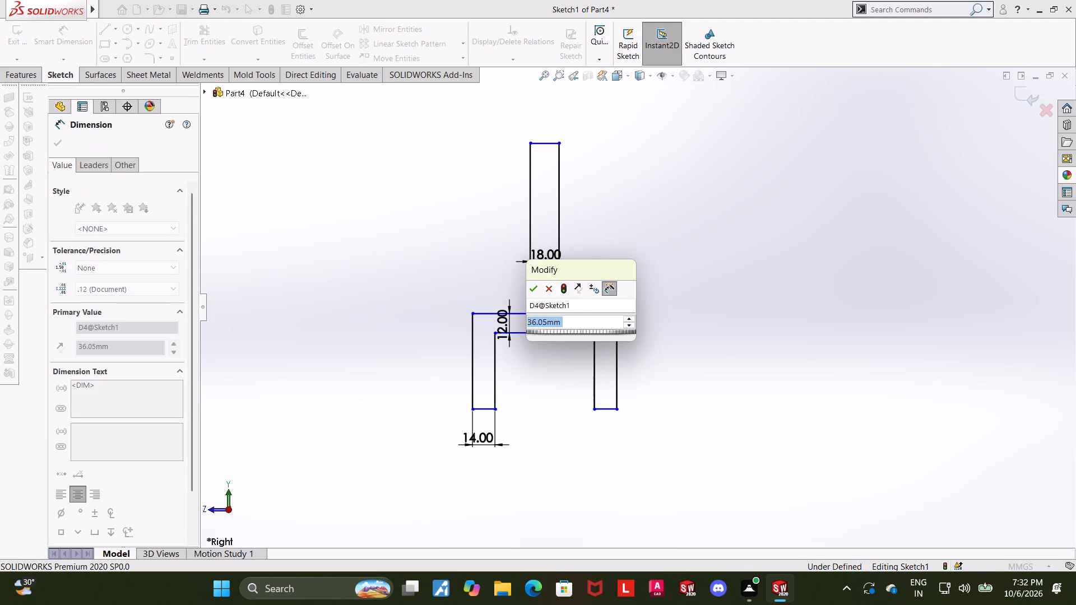
{"action": "key", "text": "2"}
{"action": "key", "text": "2"}
{"action": "key", "text": "Return"}
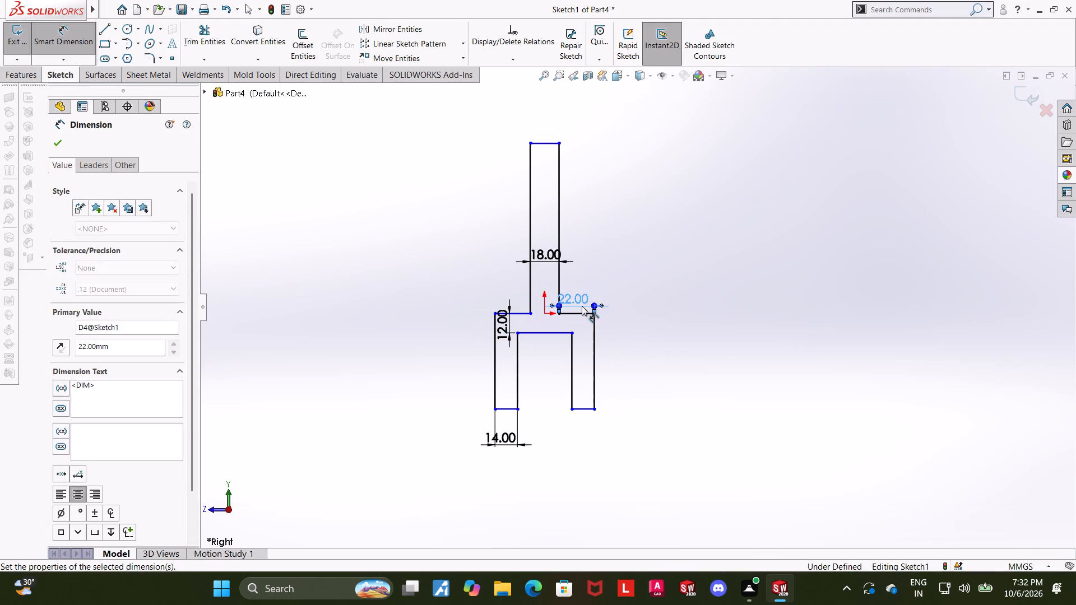
{"action": "key", "text": "Escape"}
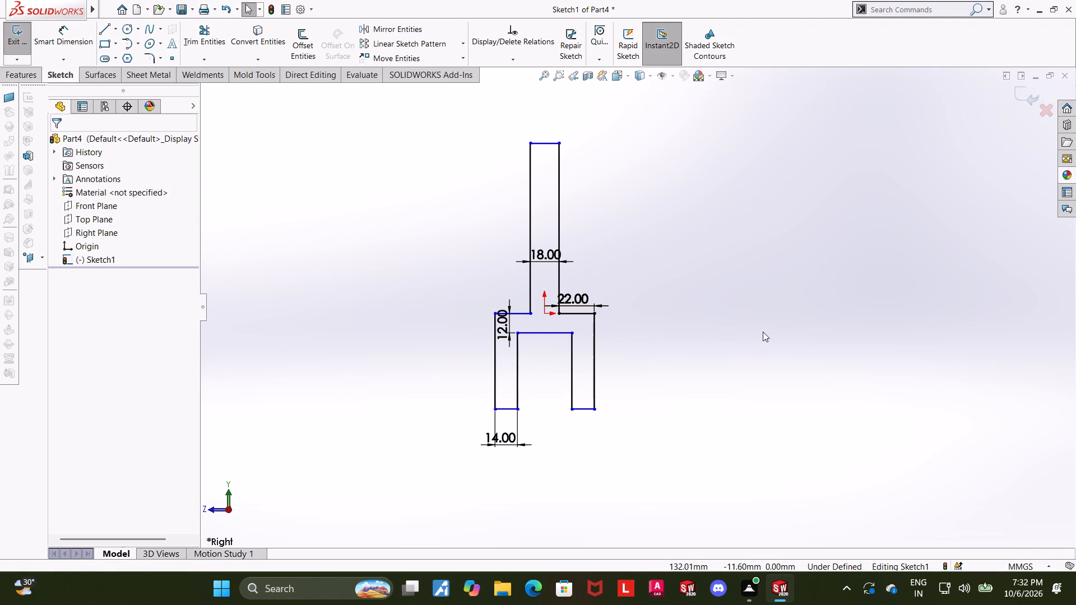
{"action": "left_click", "coordinate": [746, 329]}
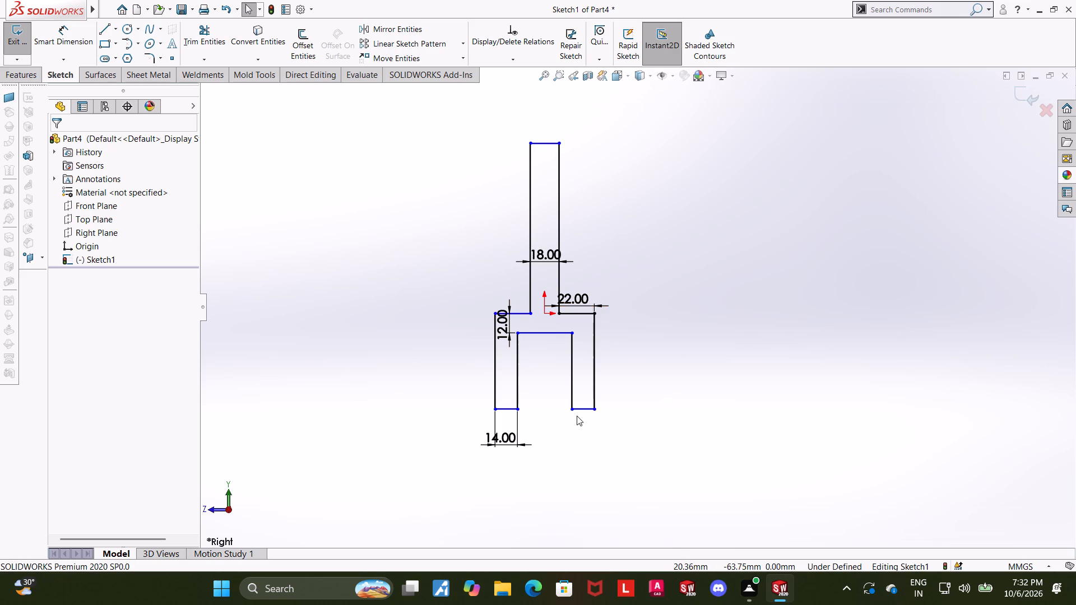
Dimension the height from the right leg's bottom edge to the right shoulder edge as 20 mm.
{"action": "left_click", "coordinate": [68, 40]}
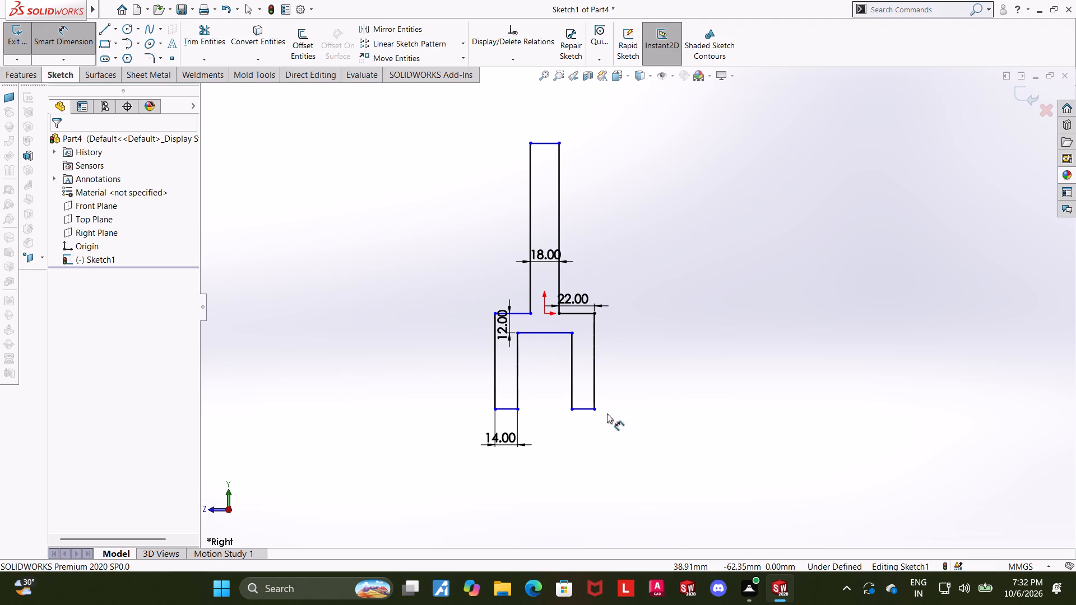
{"action": "left_click", "coordinate": [589, 411]}
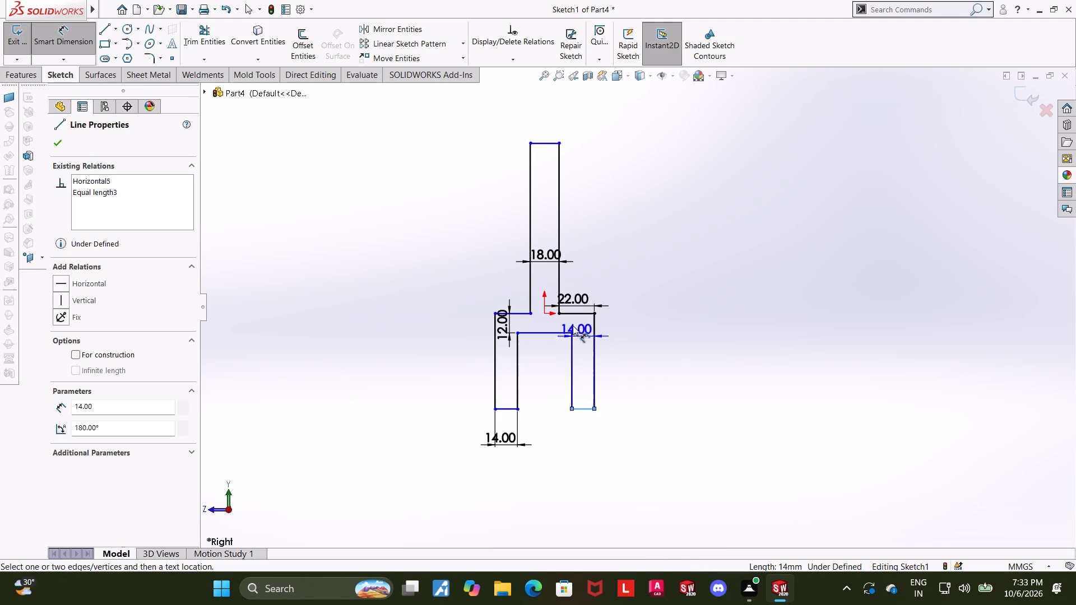
{"action": "left_click", "coordinate": [576, 311]}
{"action": "left_click", "coordinate": [648, 349]}
{"action": "type", "text": "20-"}
{"action": "key", "text": "BackSpace"}
{"action": "key", "text": "Return"}
{"action": "key", "text": "Escape"}
{"action": "key", "text": "Escape"}
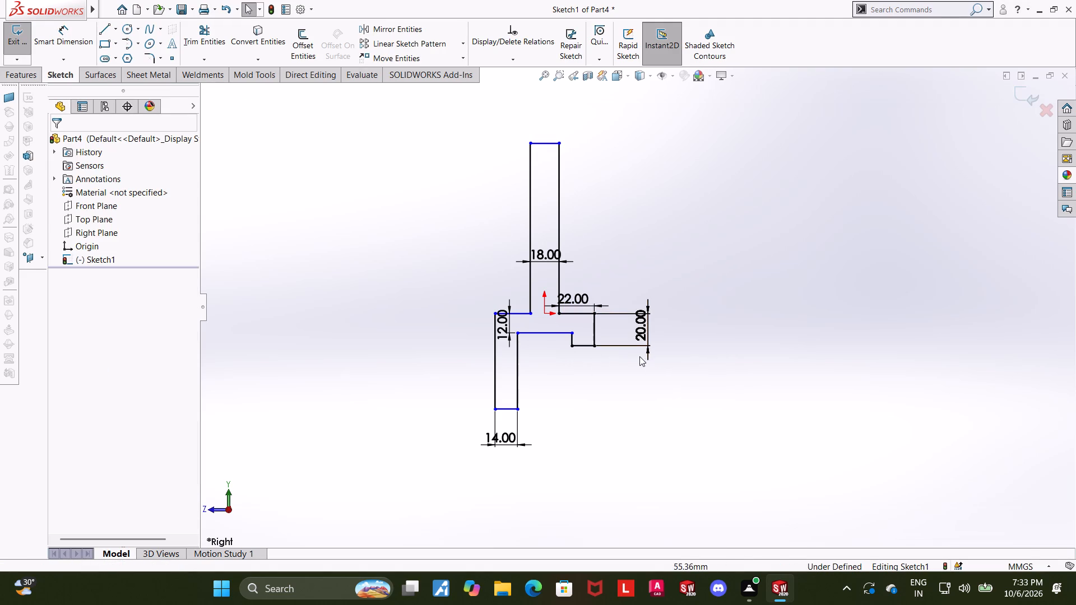
{"action": "left_click", "coordinate": [686, 399]}
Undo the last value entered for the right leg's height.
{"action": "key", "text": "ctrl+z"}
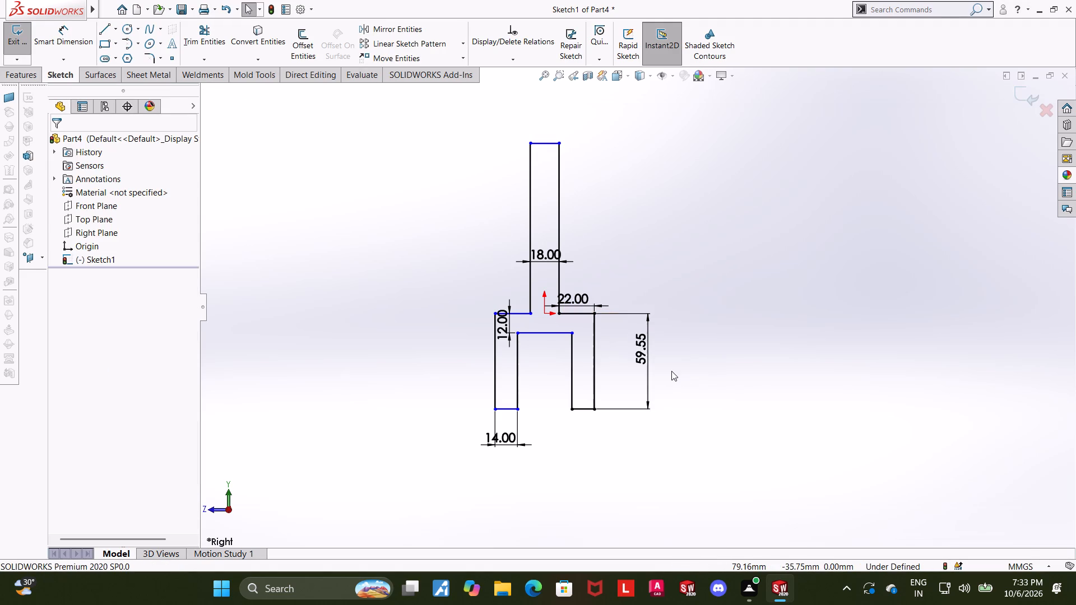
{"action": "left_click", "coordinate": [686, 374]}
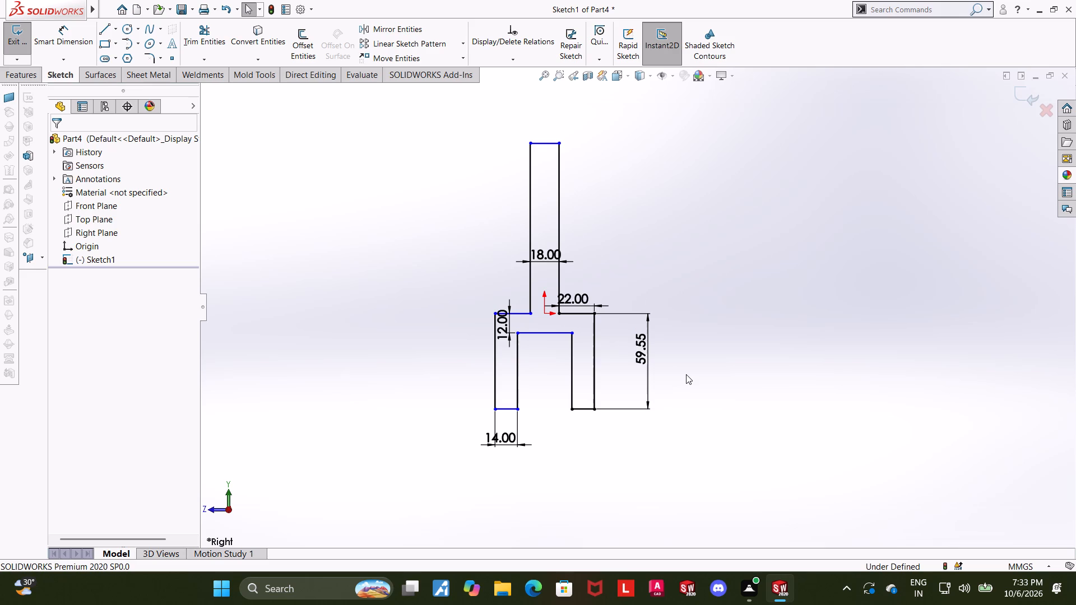
Set the right leg's height dimension to 40 mm.
{"action": "double_click", "coordinate": [647, 356]}
{"action": "type", "text": "40"}
{"action": "key", "text": "Return"}
{"action": "key", "text": "Escape"}
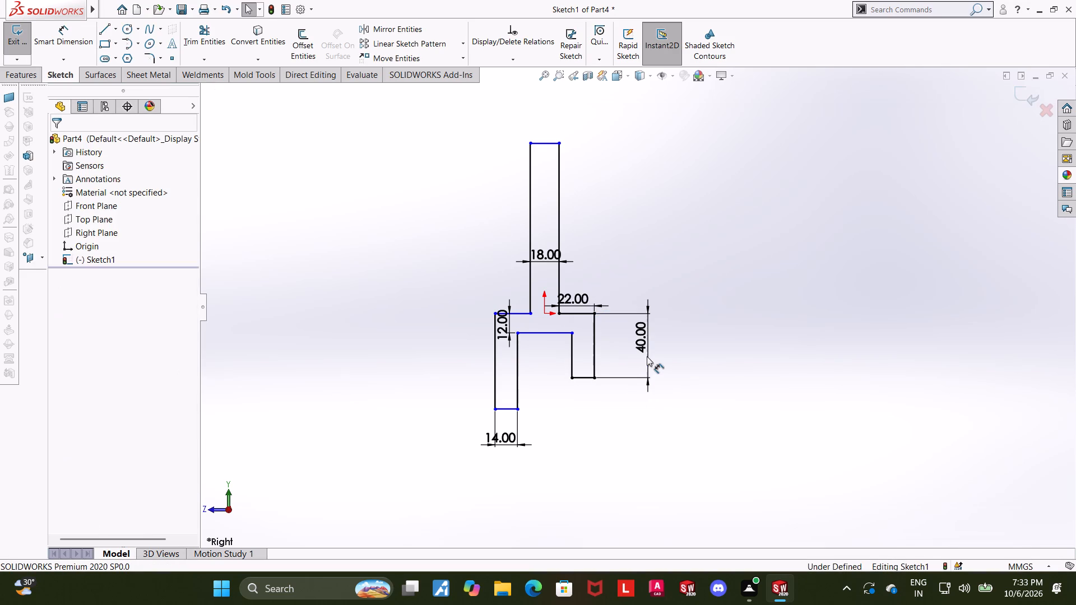
{"action": "key", "text": "Escape"}
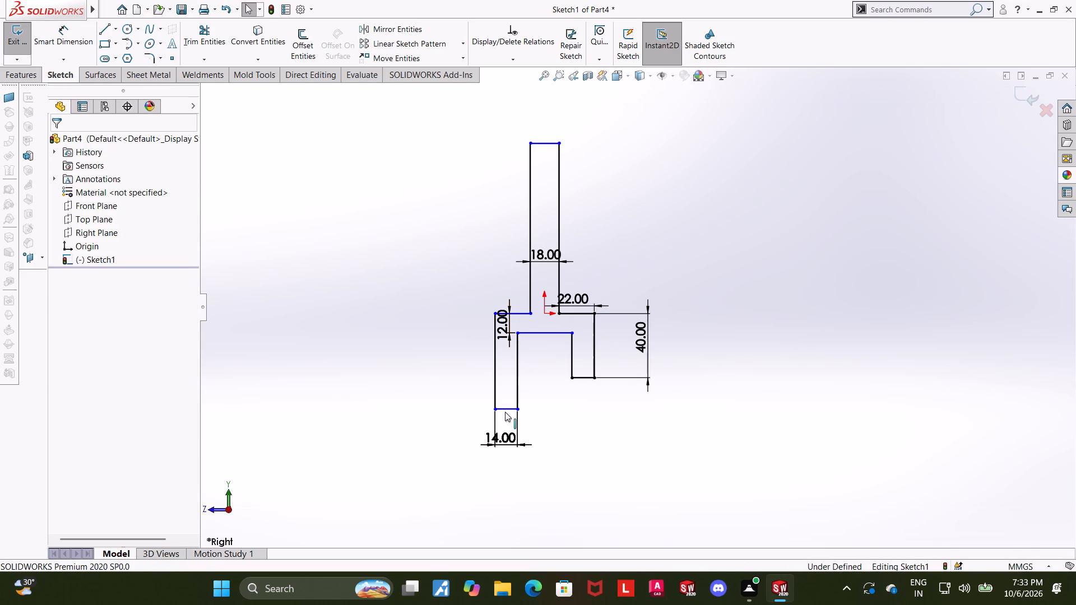
Add a collinear relation between the bottom edges of the fork's two legs.
{"action": "left_click", "coordinate": [505, 412]}
{"action": "left_click", "coordinate": [588, 375], "text": "ctrl"}
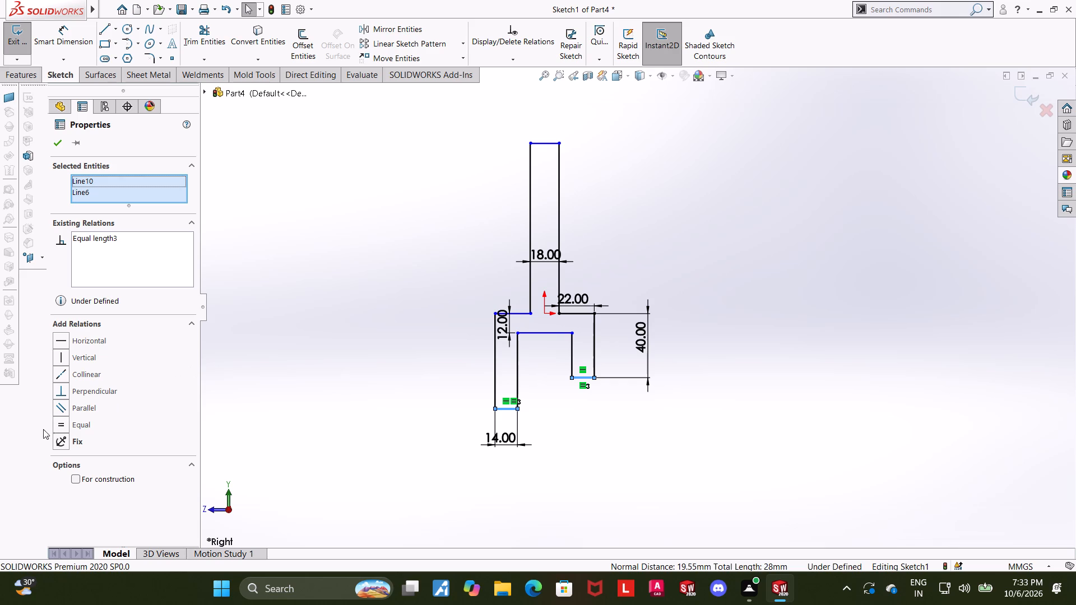
{"action": "left_click", "coordinate": [62, 371]}
{"action": "left_click", "coordinate": [725, 397]}
Add an equal relation between the fork's left and right shoulder edges.
{"action": "scroll", "coordinate": [593, 296], "scroll_direction": "down", "scroll_amount": 1}
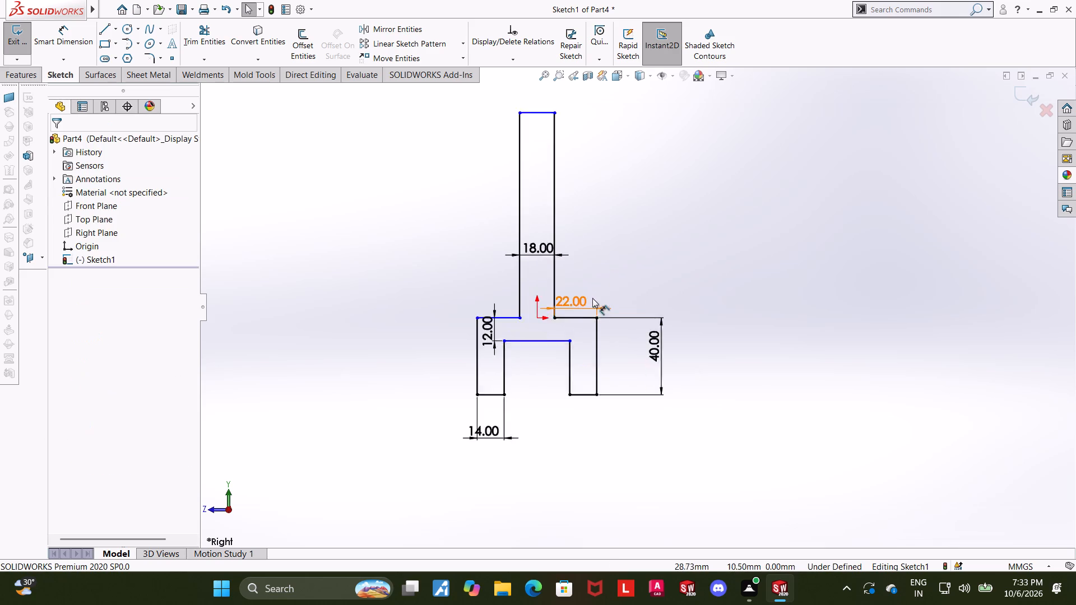
{"action": "scroll", "coordinate": [592, 298], "scroll_direction": "down", "scroll_amount": 1}
{"action": "key", "text": "Escape"}
{"action": "key", "text": "Escape"}
{"action": "scroll", "coordinate": [658, 311], "scroll_direction": "down", "scroll_amount": 2}
{"action": "key", "text": "Escape"}
{"action": "left_click", "coordinate": [423, 329]}
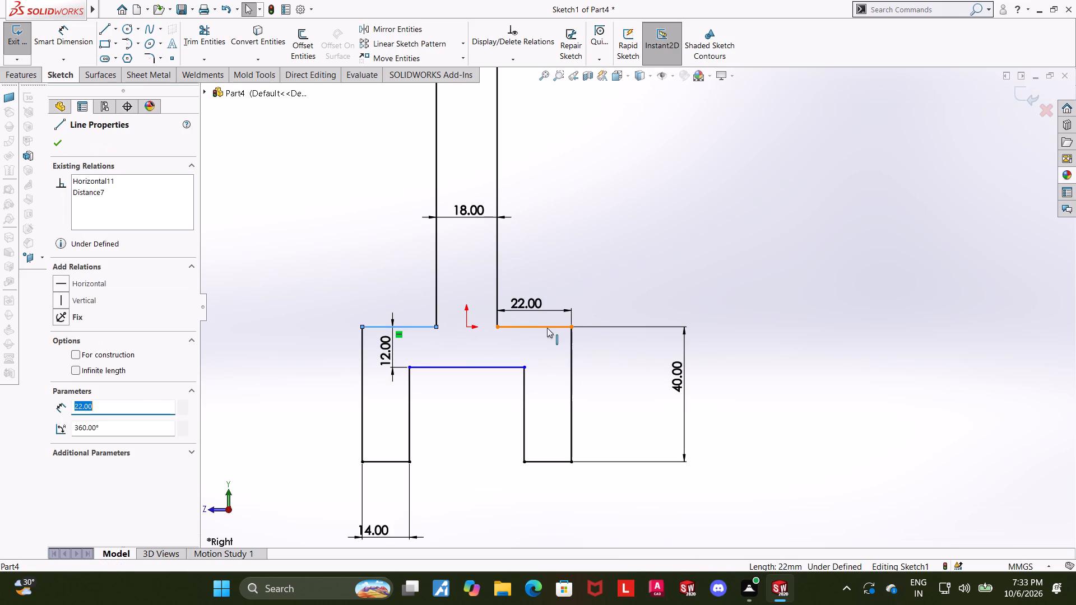
{"action": "left_click", "coordinate": [544, 328], "text": "ctrl"}
{"action": "left_click", "coordinate": [60, 421]}
{"action": "left_click", "coordinate": [1002, 309]}
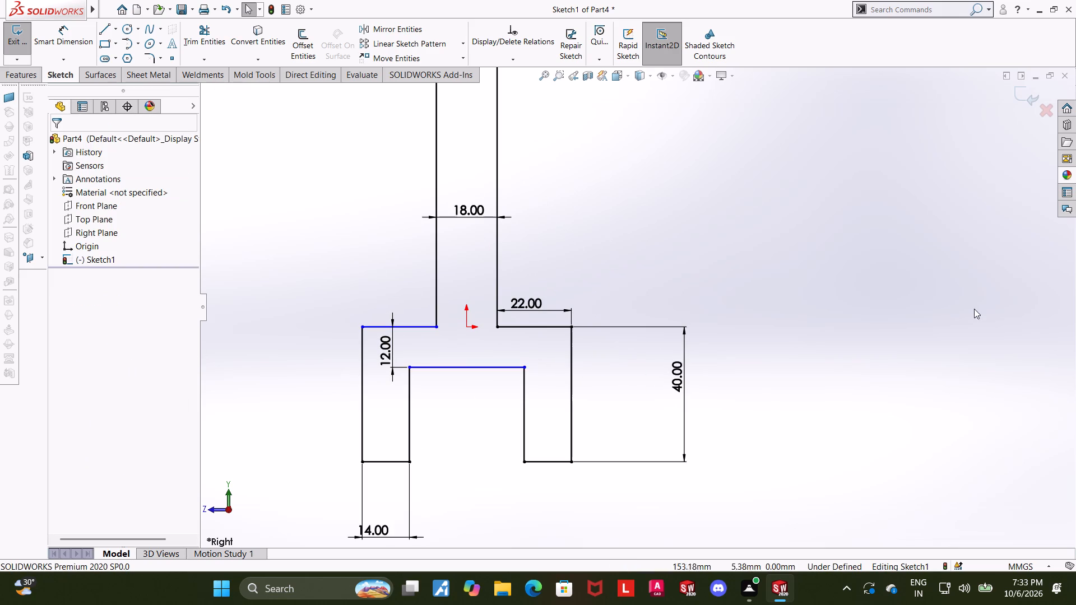
{"action": "key", "text": "Escape"}
{"action": "key", "text": "Escape"}
{"action": "key", "text": "Escape"}
{"action": "left_click", "coordinate": [749, 308]}
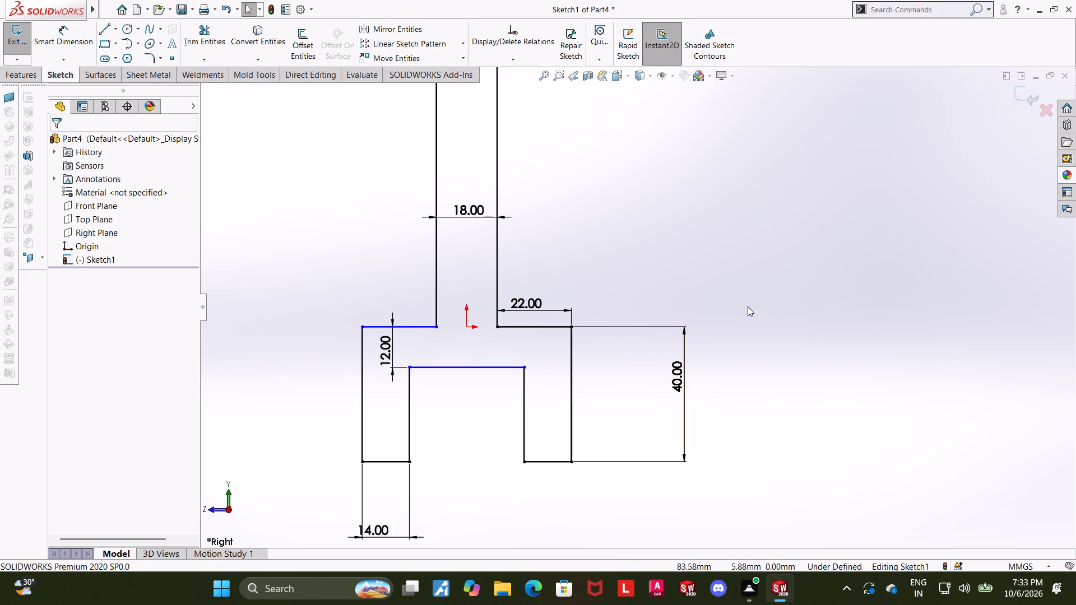
Add a collinear relation between the fork's left and right shoulder edges.
{"action": "left_click", "coordinate": [428, 328]}
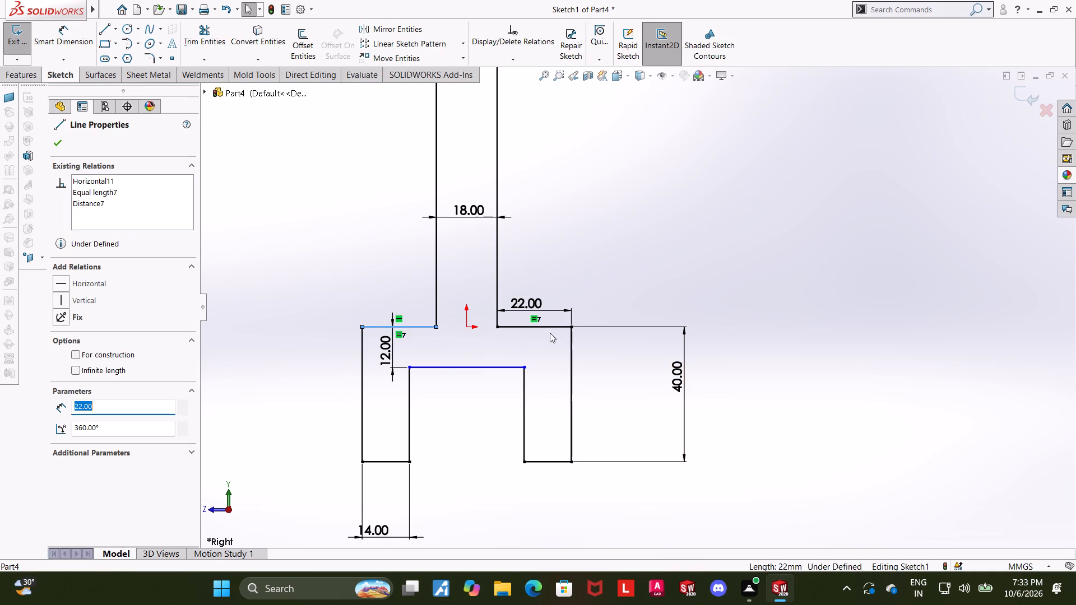
{"action": "left_click", "coordinate": [539, 328], "text": "ctrl"}
{"action": "left_click", "coordinate": [61, 379]}
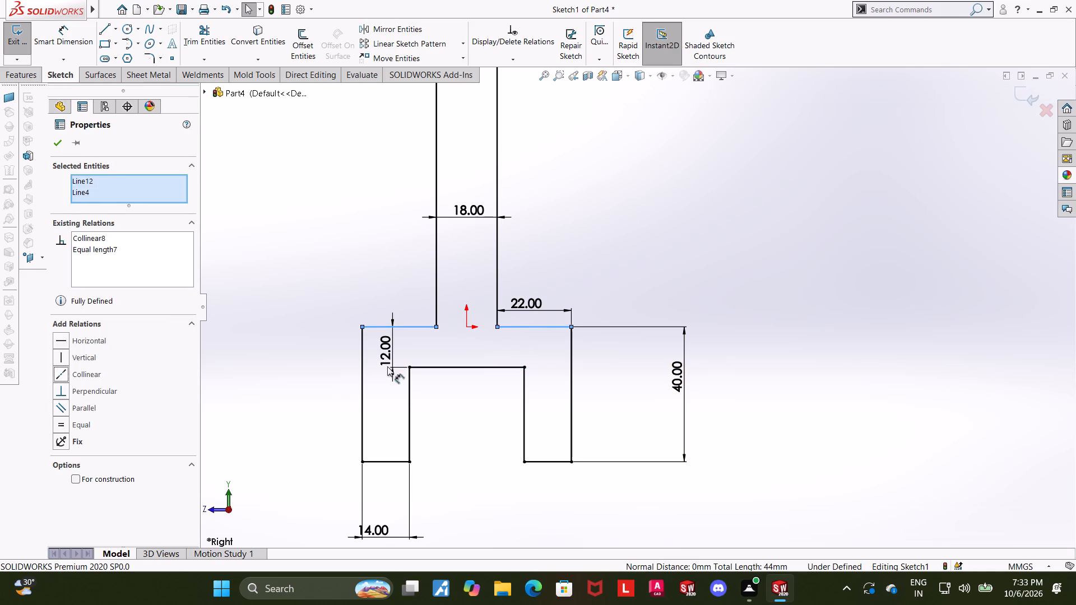
{"action": "left_click", "coordinate": [863, 318]}
Dimension the overall height from the right leg's bottom edge to the stem's top edge as 110 mm and exit the sketch.
{"action": "scroll", "coordinate": [841, 328], "scroll_direction": "up", "scroll_amount": 2}
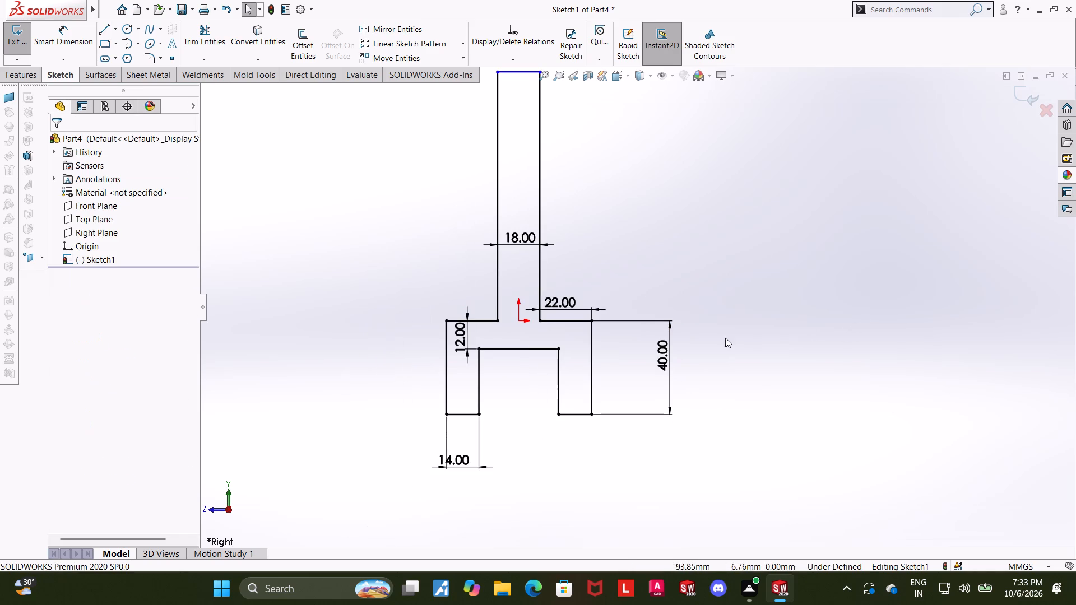
{"action": "left_click", "coordinate": [684, 297]}
{"action": "scroll", "coordinate": [542, 291], "scroll_direction": "up", "scroll_amount": 1}
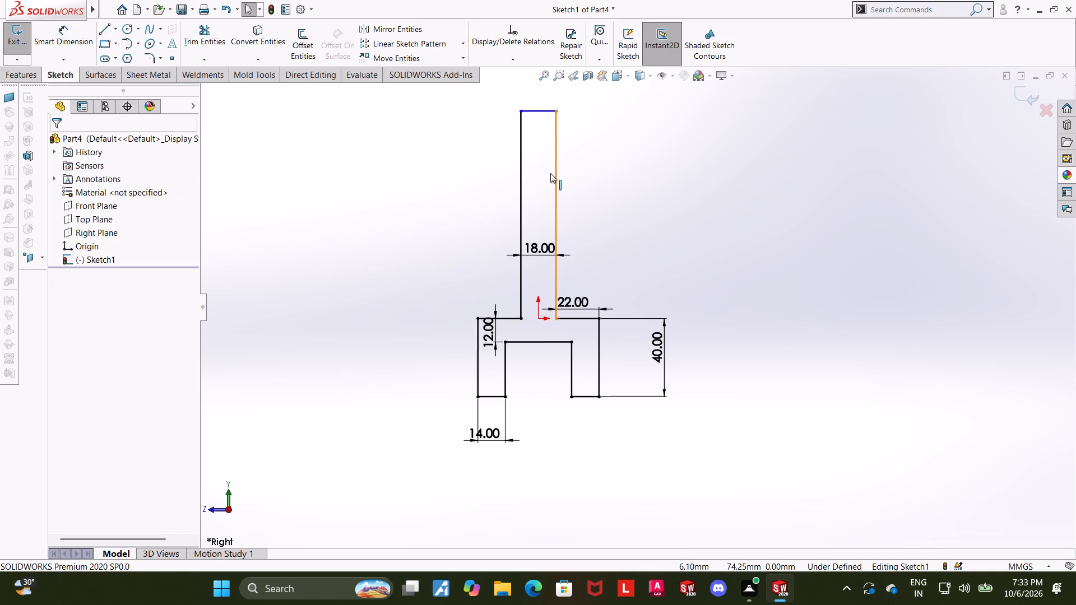
{"action": "scroll", "coordinate": [550, 173], "scroll_direction": "down", "scroll_amount": 1}
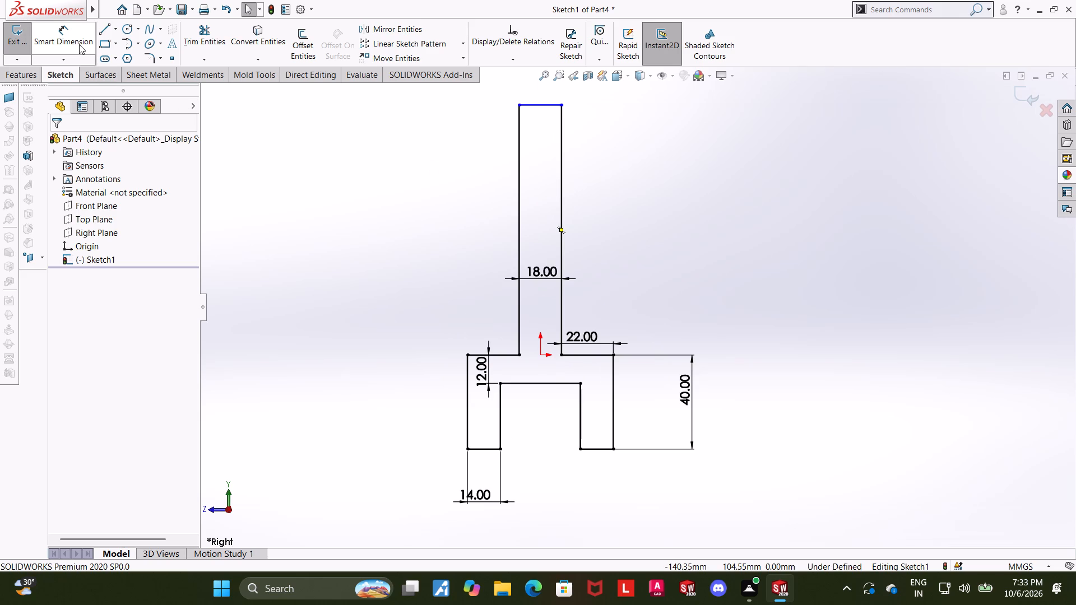
{"action": "left_click", "coordinate": [79, 44]}
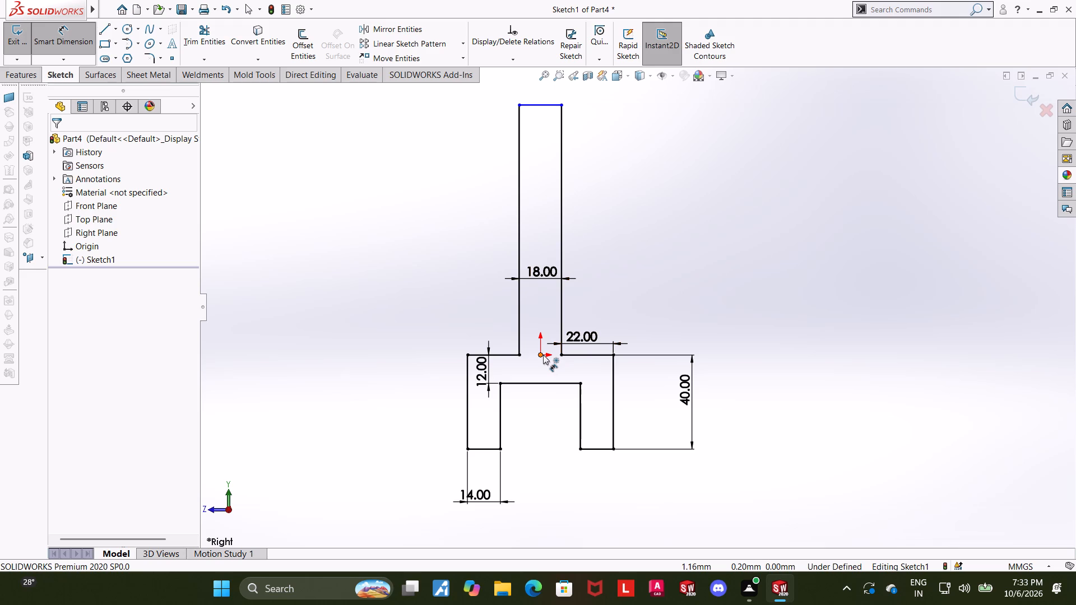
{"action": "left_click", "coordinate": [601, 450]}
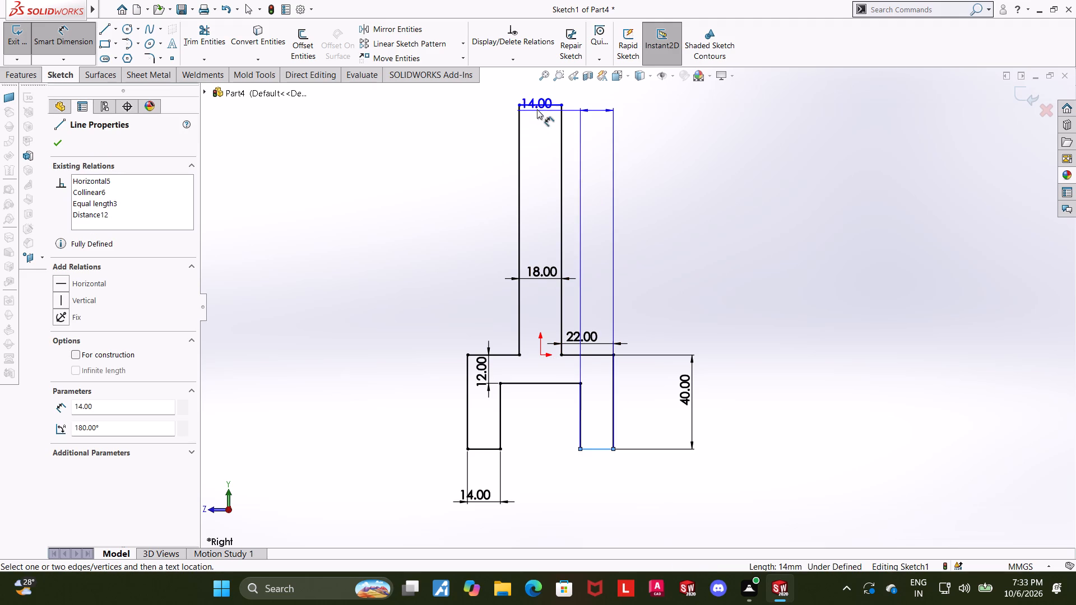
{"action": "left_click", "coordinate": [537, 105]}
{"action": "left_click", "coordinate": [788, 309]}
{"action": "type", "text": "110"}
{"action": "key", "text": "Return"}
{"action": "key", "text": "Escape"}
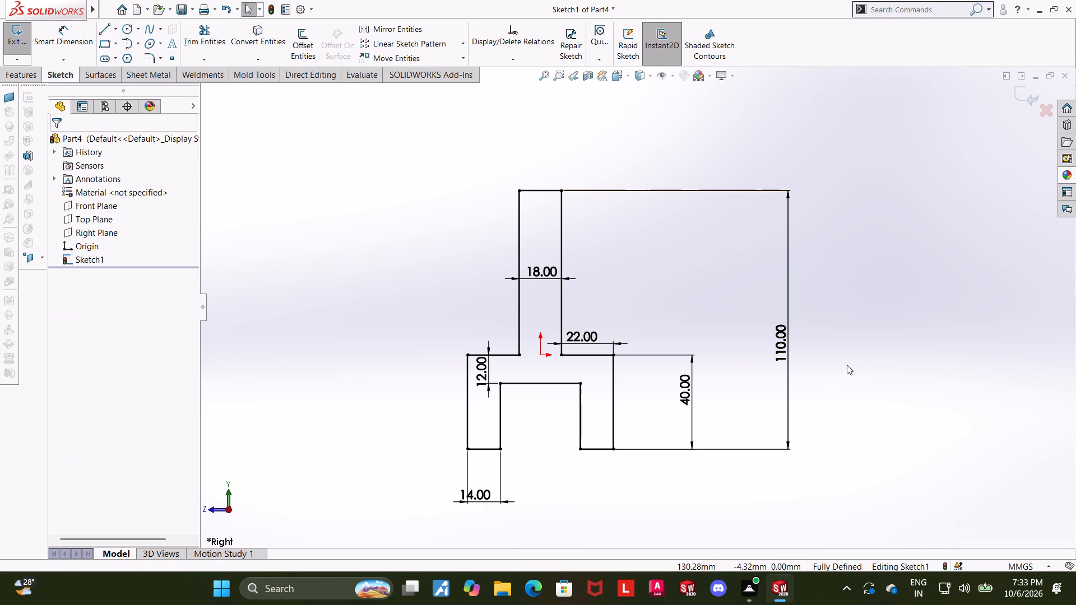
{"action": "middle_click_drag", "start_coordinate": [848, 362], "coordinate": [814, 374]}
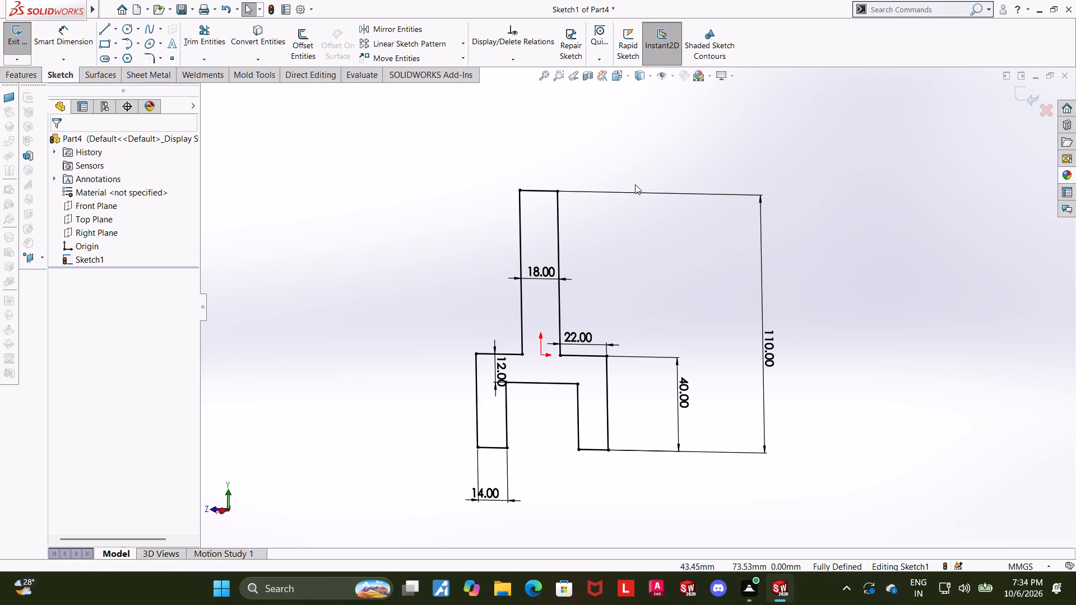
{"action": "left_click", "coordinate": [1036, 95]}
Extrude the stem-and-fork profile as a boss with a Mid Plane end condition and a 50 mm depth.
{"action": "left_click", "coordinate": [29, 79]}
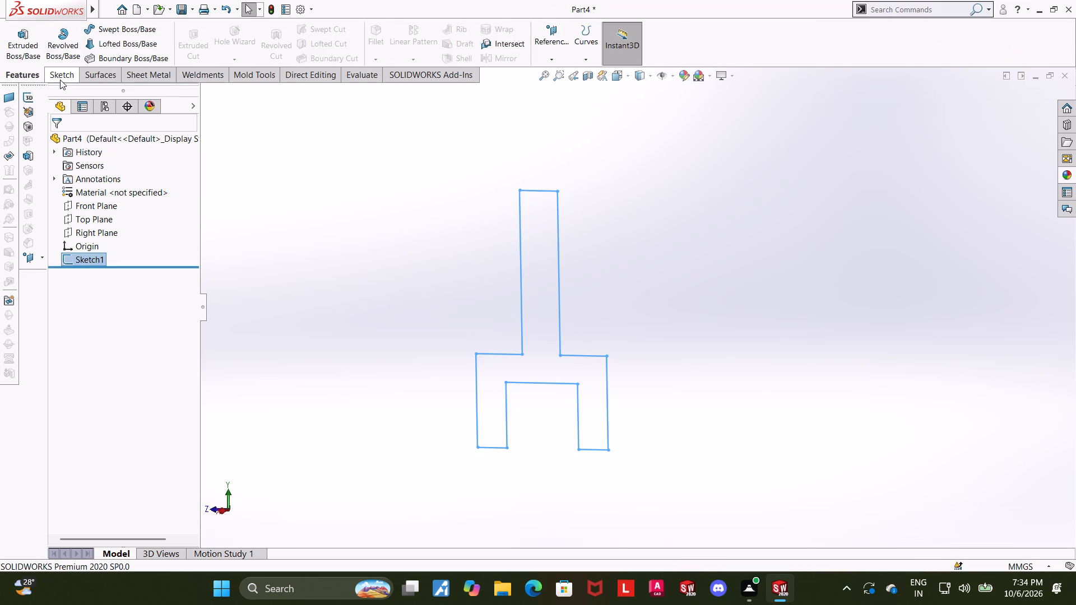
{"action": "left_click", "coordinate": [60, 80]}
{"action": "left_click", "coordinate": [33, 72]}
{"action": "left_click", "coordinate": [19, 29]}
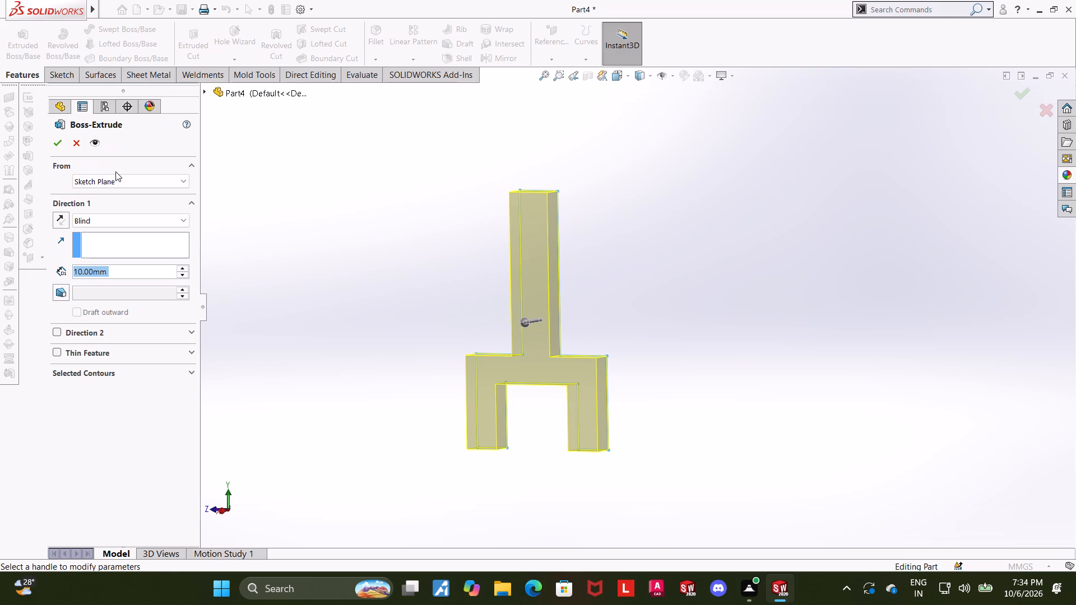
{"action": "left_click", "coordinate": [115, 222]}
{"action": "left_click", "coordinate": [118, 282]}
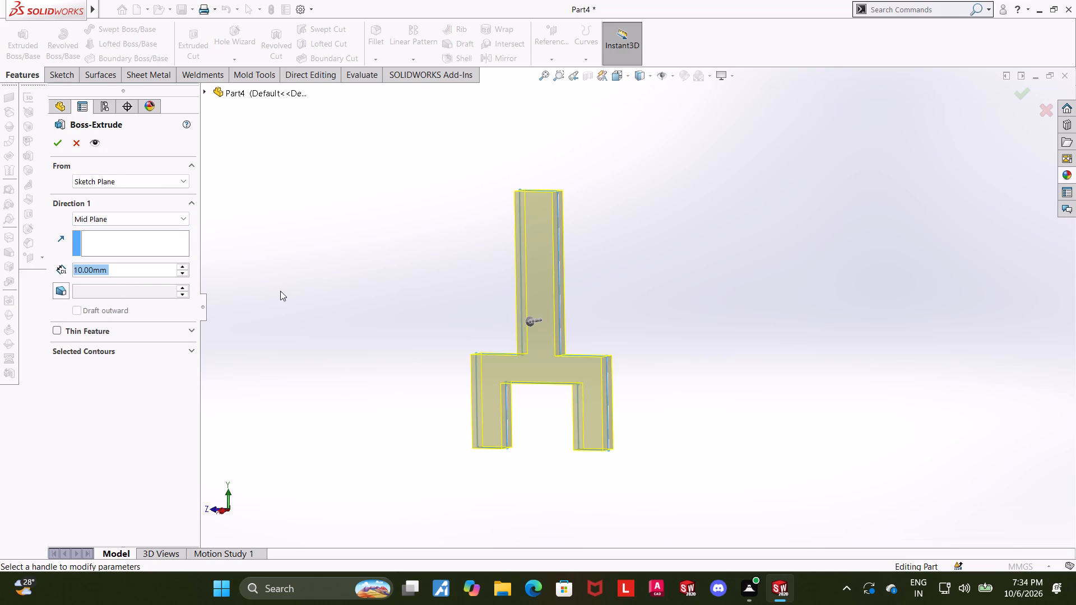
{"action": "type", "text": "50"}
{"action": "key", "text": "Return"}
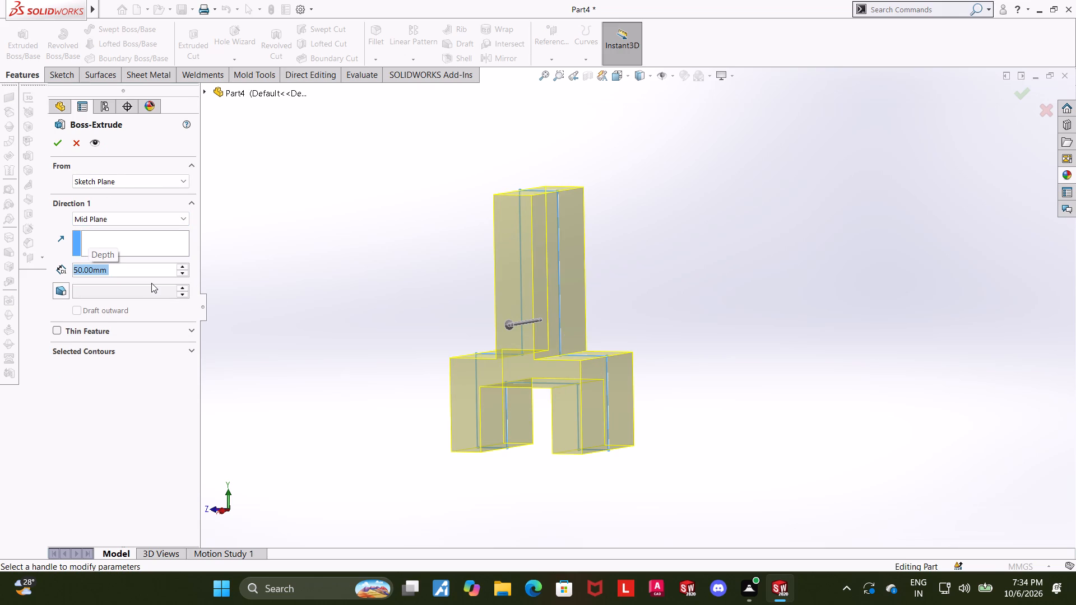
{"action": "left_click", "coordinate": [58, 148]}
{"action": "left_click", "coordinate": [305, 309]}
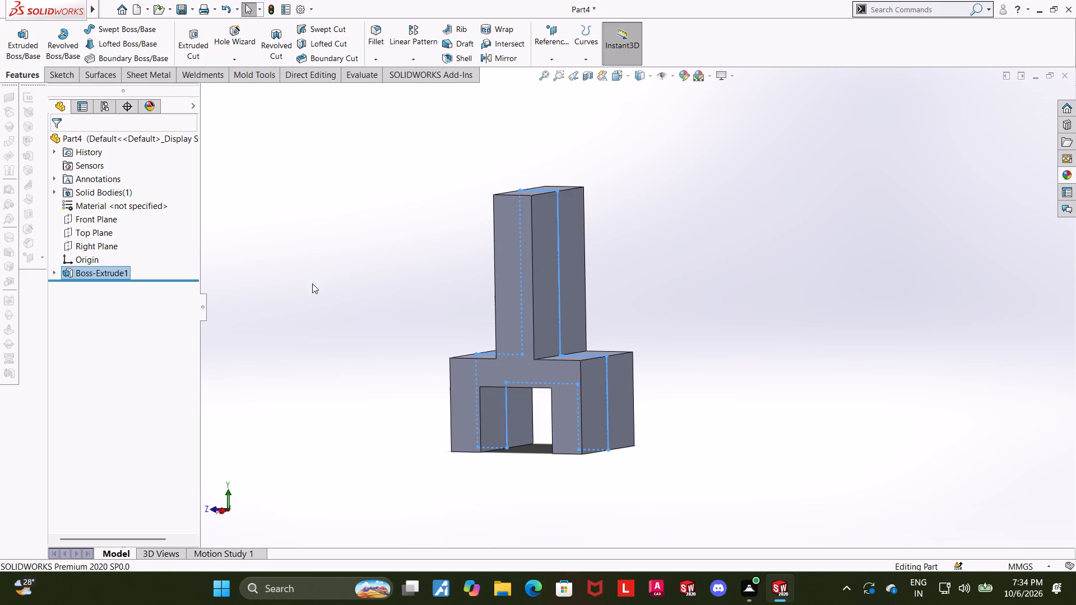
Start a sketch on the outer side face of the fork leg and view it normal to the sketch plane.
{"action": "middle_click_drag", "start_coordinate": [405, 438], "coordinate": [319, 445]}
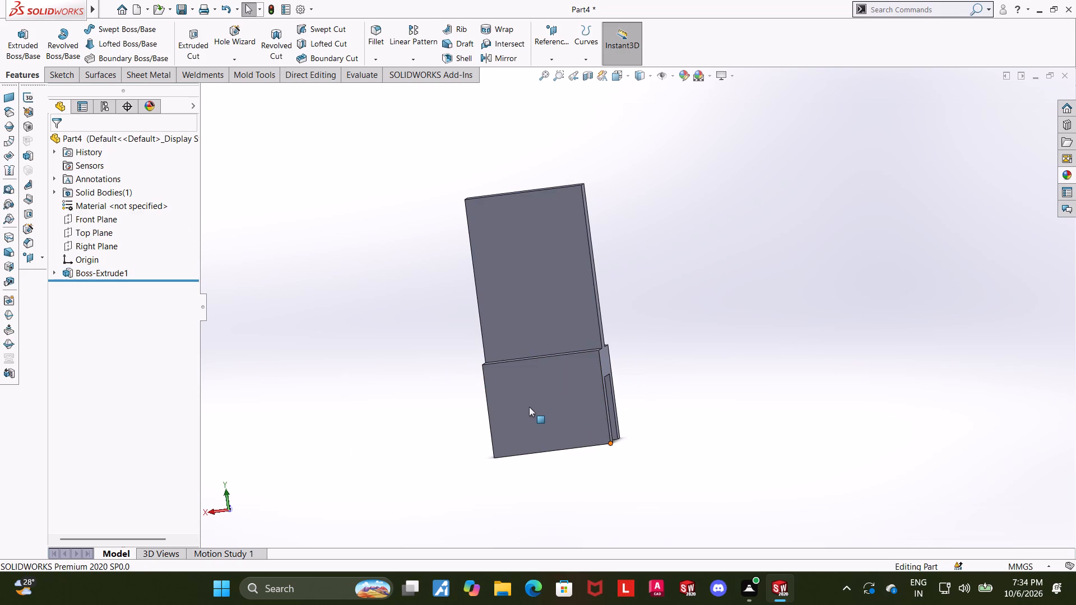
{"action": "left_click", "coordinate": [529, 407]}
{"action": "middle_click_drag", "start_coordinate": [693, 422], "coordinate": [739, 409]}
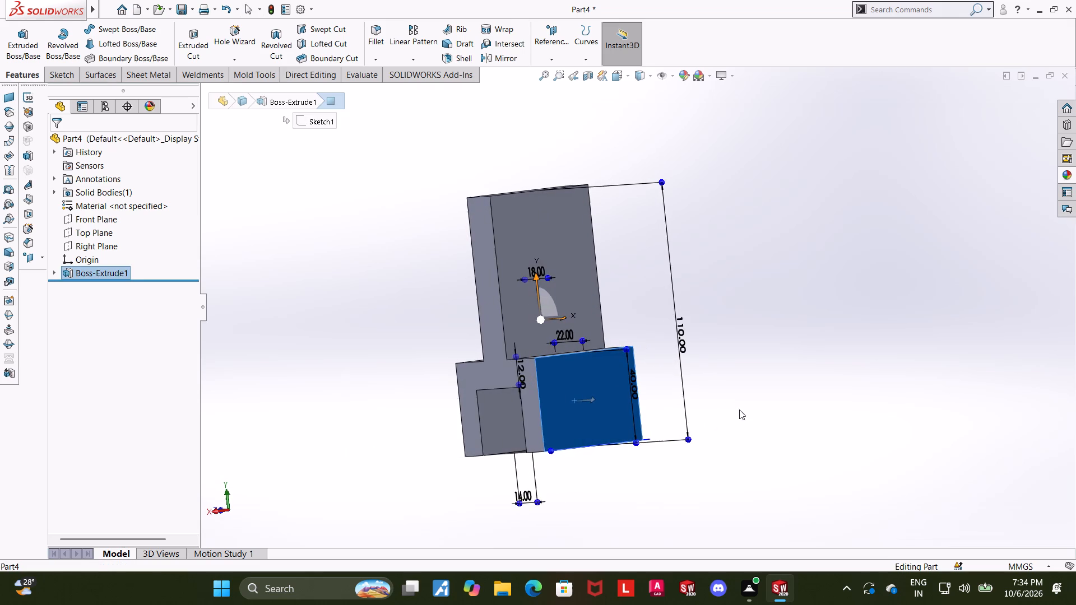
{"action": "left_click", "coordinate": [791, 434]}
{"action": "left_click", "coordinate": [612, 425]}
{"action": "left_click", "coordinate": [653, 395]}
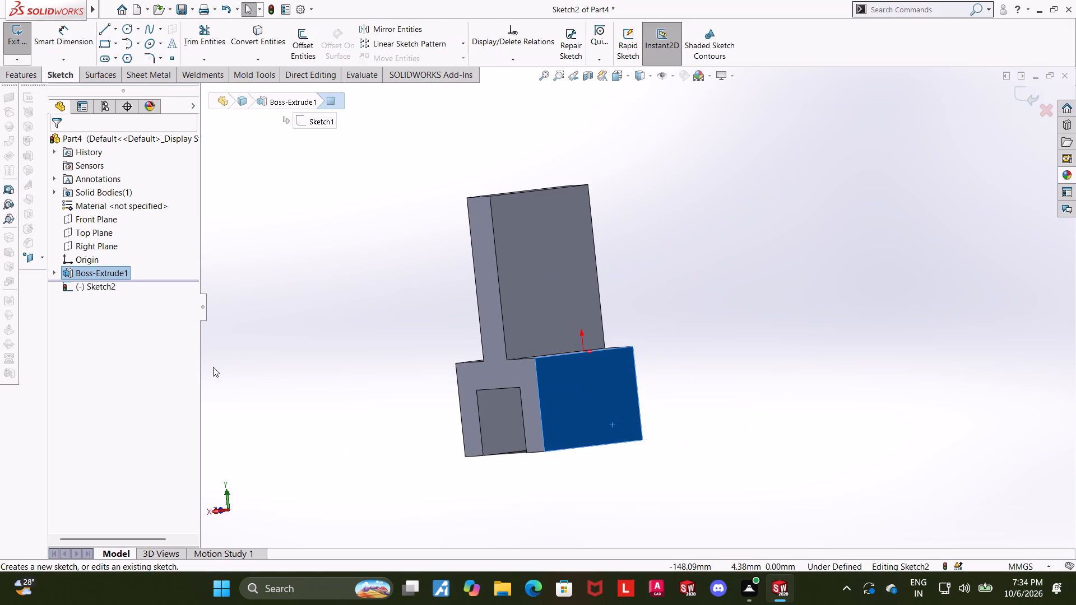
{"action": "left_click", "coordinate": [78, 284]}
{"action": "left_click", "coordinate": [111, 285]}
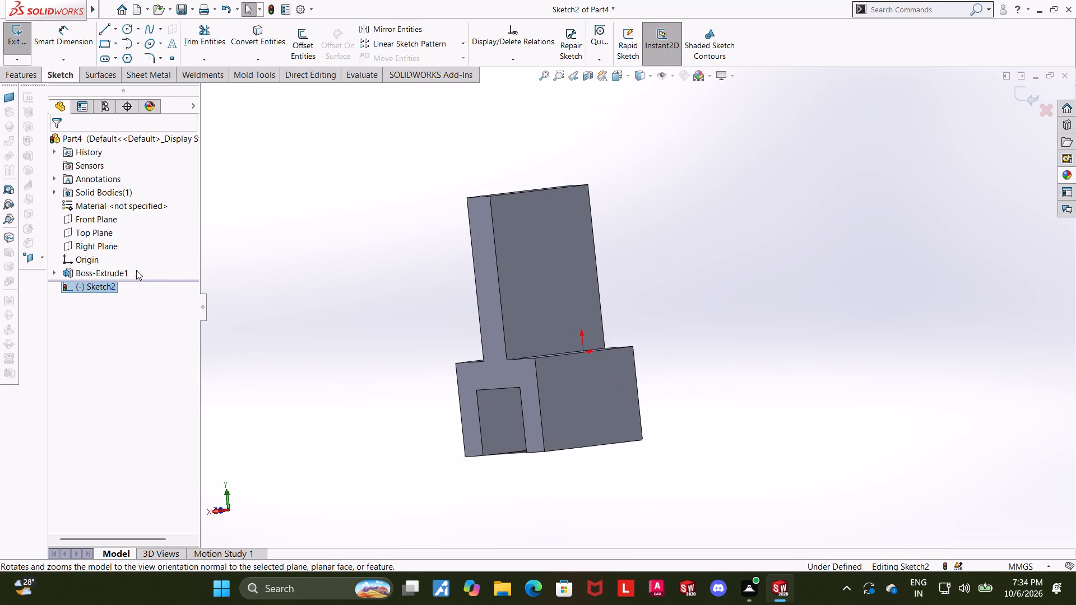
{"action": "left_click", "coordinate": [136, 270]}
{"action": "left_click", "coordinate": [357, 345]}
{"action": "left_click", "coordinate": [63, 284]}
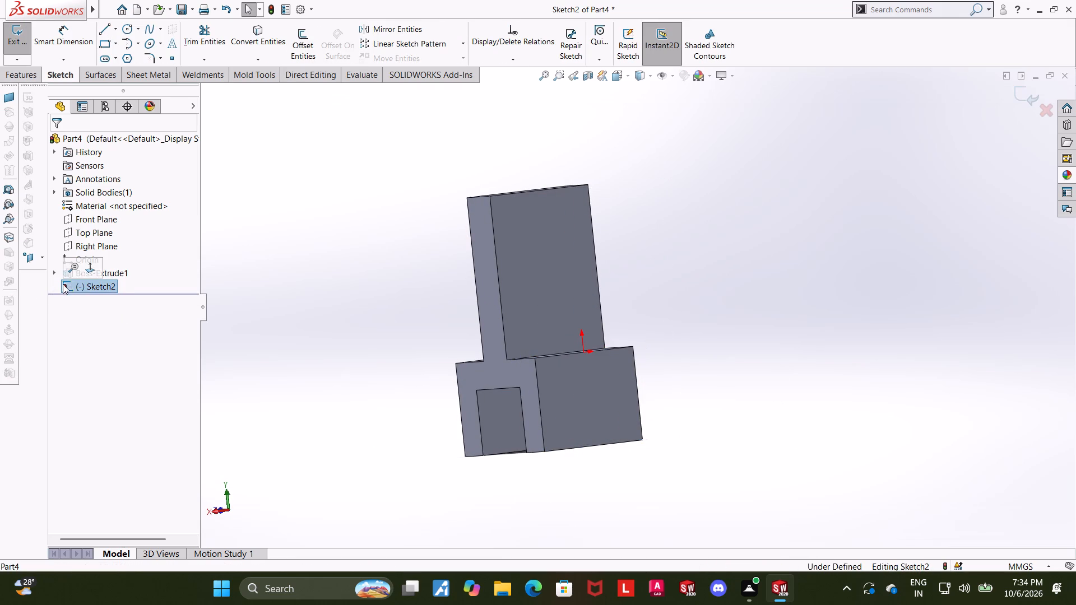
{"action": "left_click", "coordinate": [95, 267]}
{"action": "scroll", "coordinate": [826, 345], "scroll_direction": "up", "scroll_amount": 1}
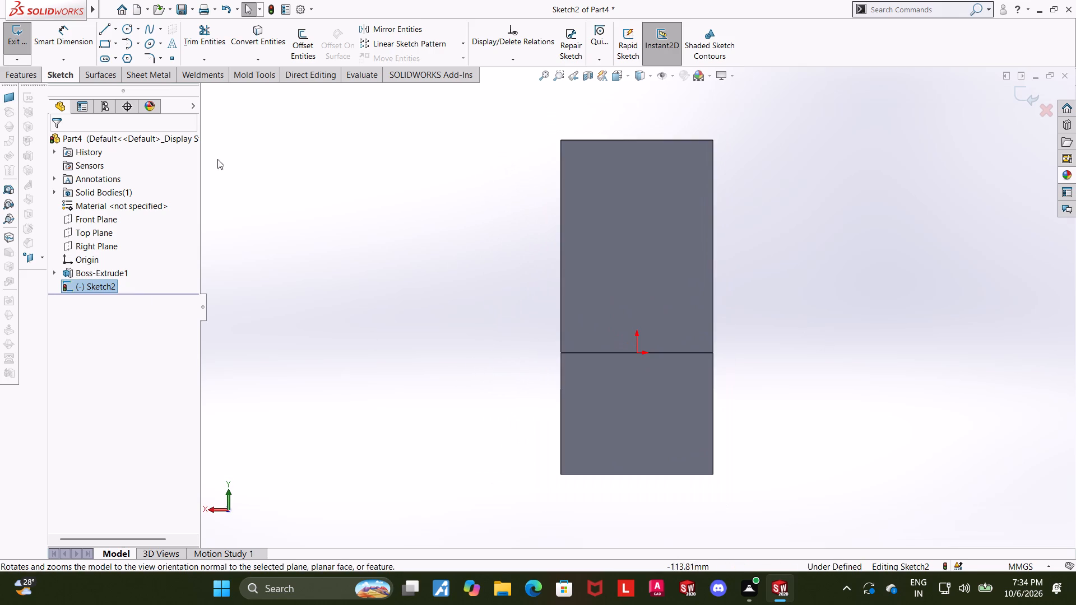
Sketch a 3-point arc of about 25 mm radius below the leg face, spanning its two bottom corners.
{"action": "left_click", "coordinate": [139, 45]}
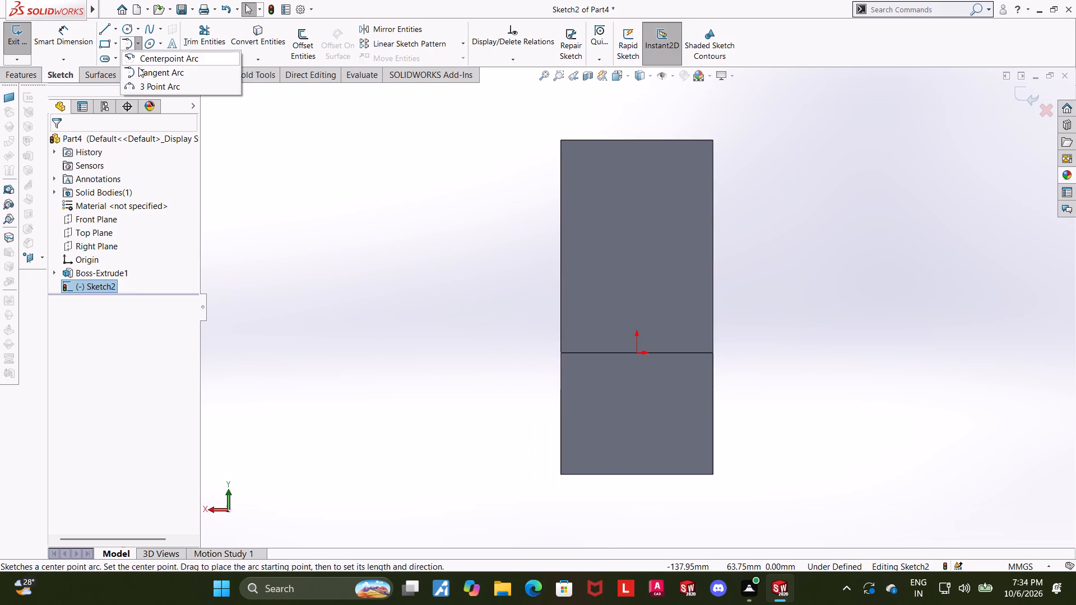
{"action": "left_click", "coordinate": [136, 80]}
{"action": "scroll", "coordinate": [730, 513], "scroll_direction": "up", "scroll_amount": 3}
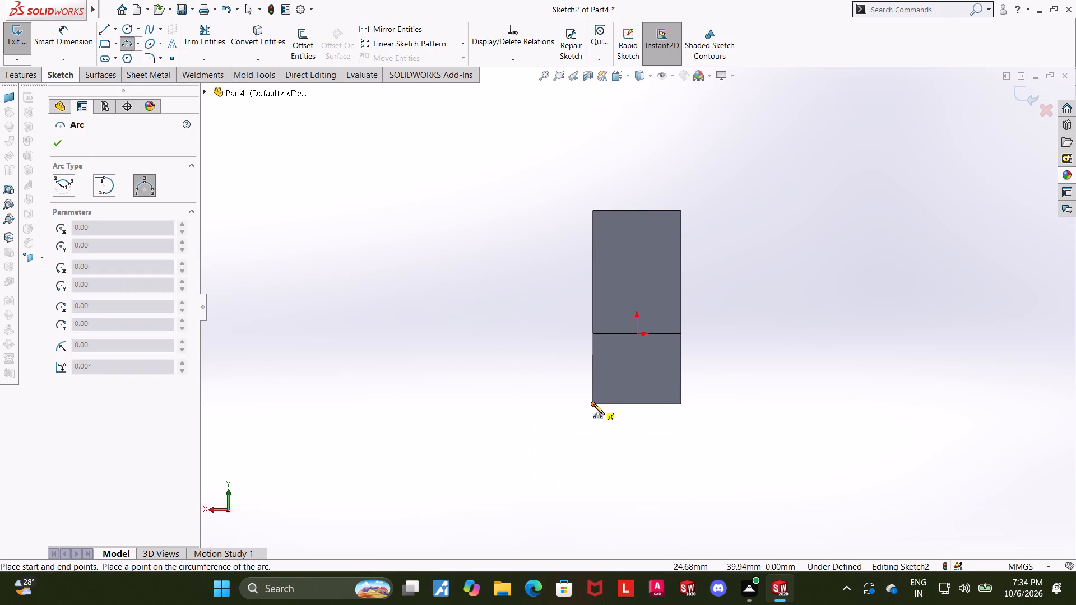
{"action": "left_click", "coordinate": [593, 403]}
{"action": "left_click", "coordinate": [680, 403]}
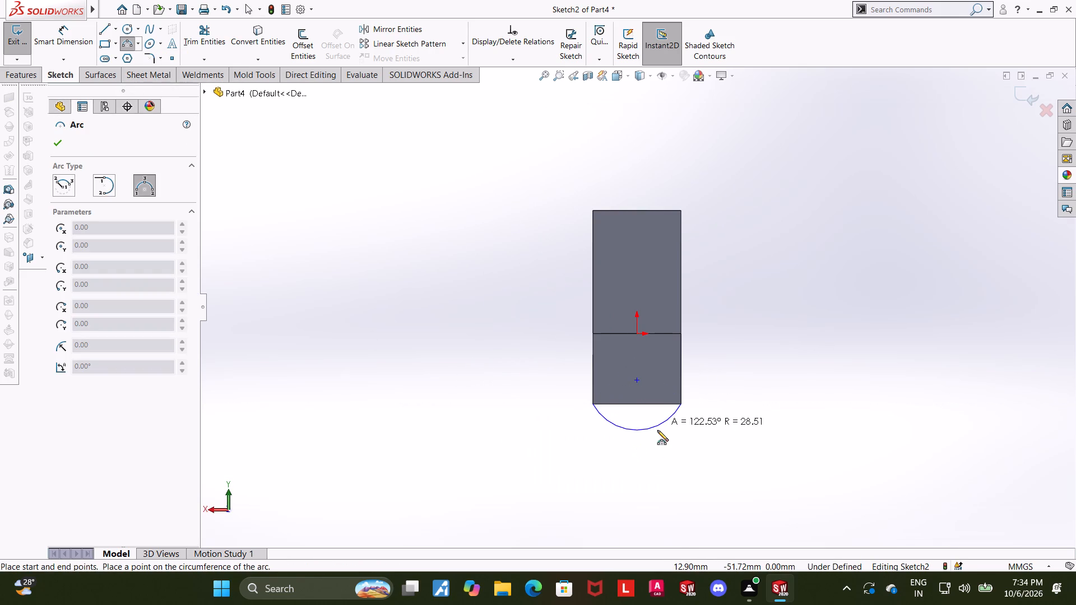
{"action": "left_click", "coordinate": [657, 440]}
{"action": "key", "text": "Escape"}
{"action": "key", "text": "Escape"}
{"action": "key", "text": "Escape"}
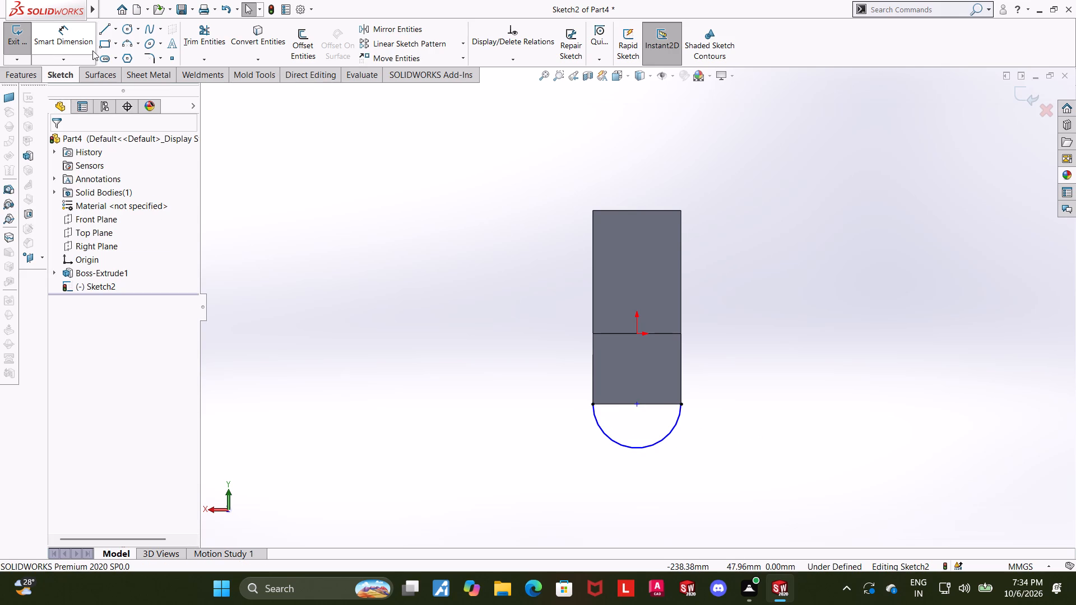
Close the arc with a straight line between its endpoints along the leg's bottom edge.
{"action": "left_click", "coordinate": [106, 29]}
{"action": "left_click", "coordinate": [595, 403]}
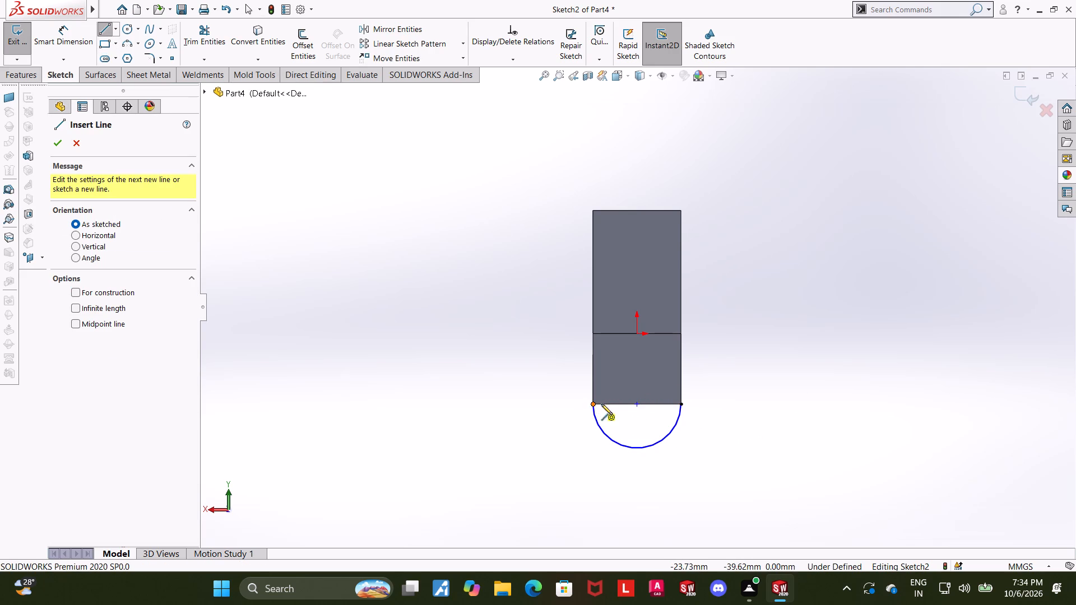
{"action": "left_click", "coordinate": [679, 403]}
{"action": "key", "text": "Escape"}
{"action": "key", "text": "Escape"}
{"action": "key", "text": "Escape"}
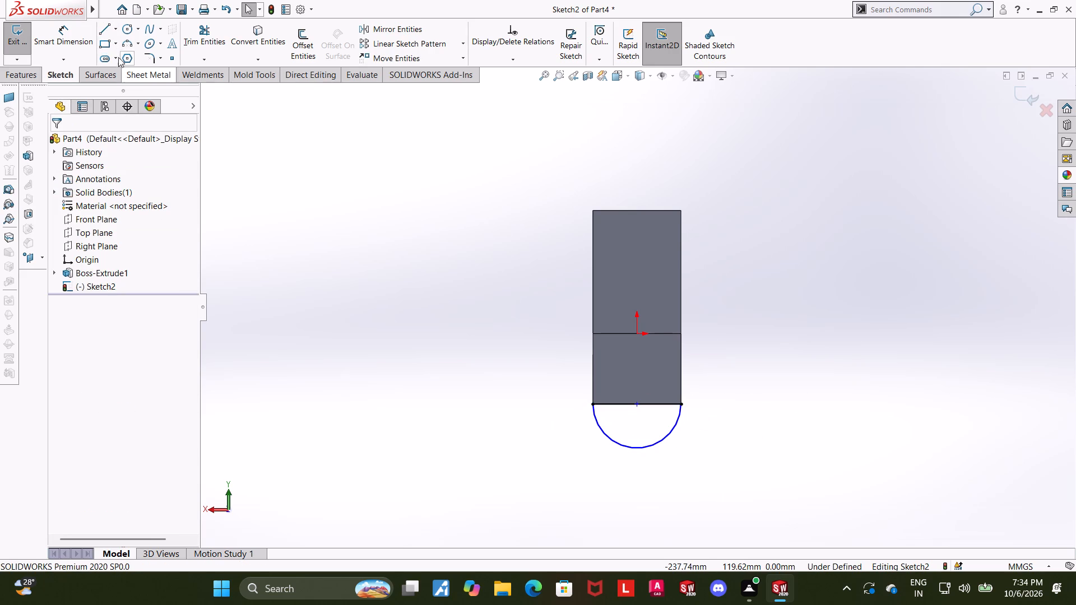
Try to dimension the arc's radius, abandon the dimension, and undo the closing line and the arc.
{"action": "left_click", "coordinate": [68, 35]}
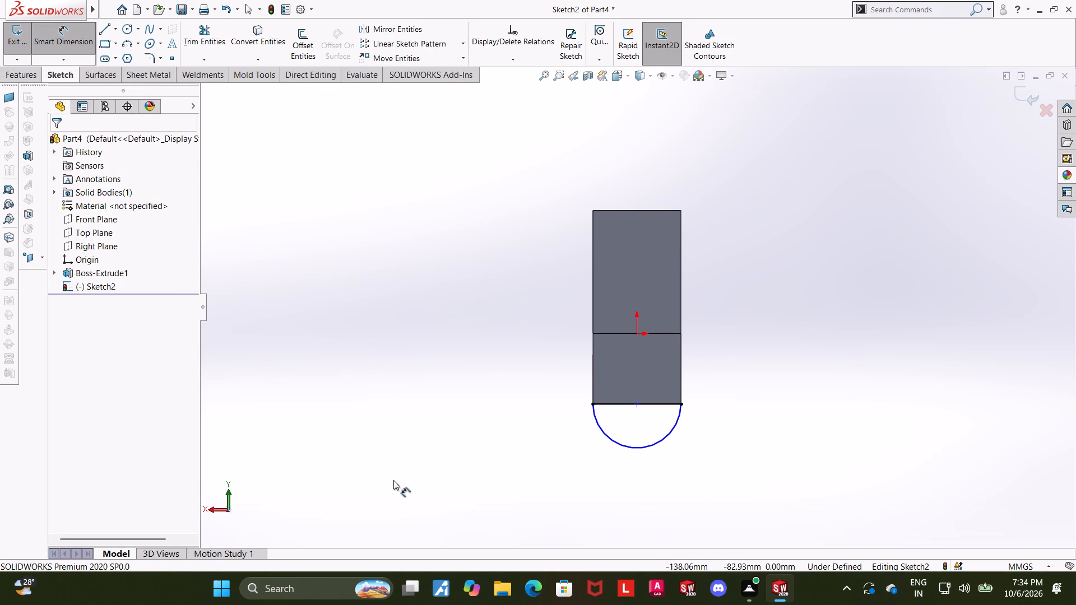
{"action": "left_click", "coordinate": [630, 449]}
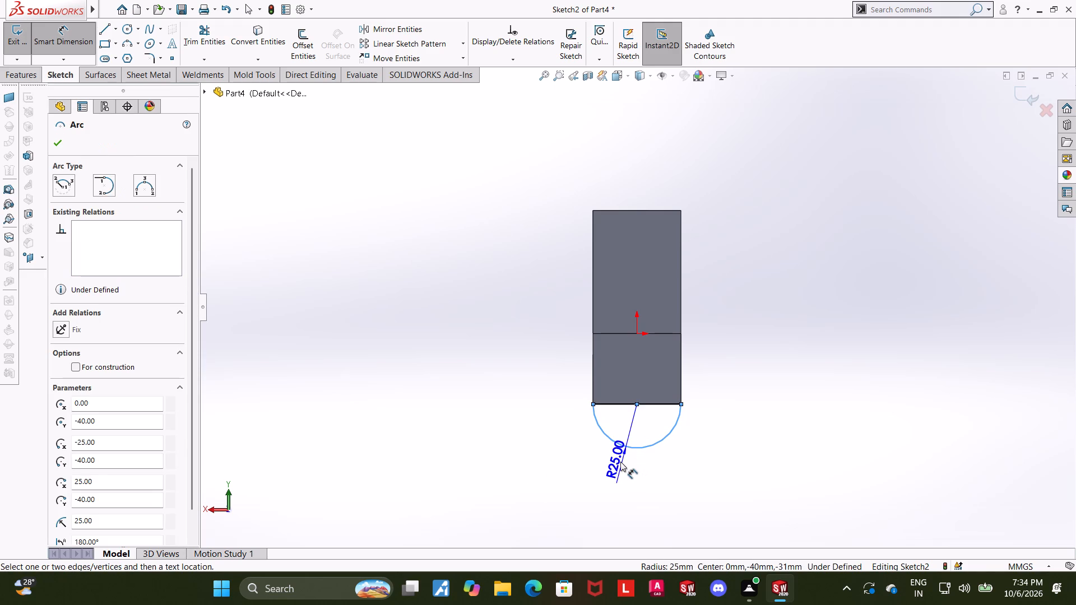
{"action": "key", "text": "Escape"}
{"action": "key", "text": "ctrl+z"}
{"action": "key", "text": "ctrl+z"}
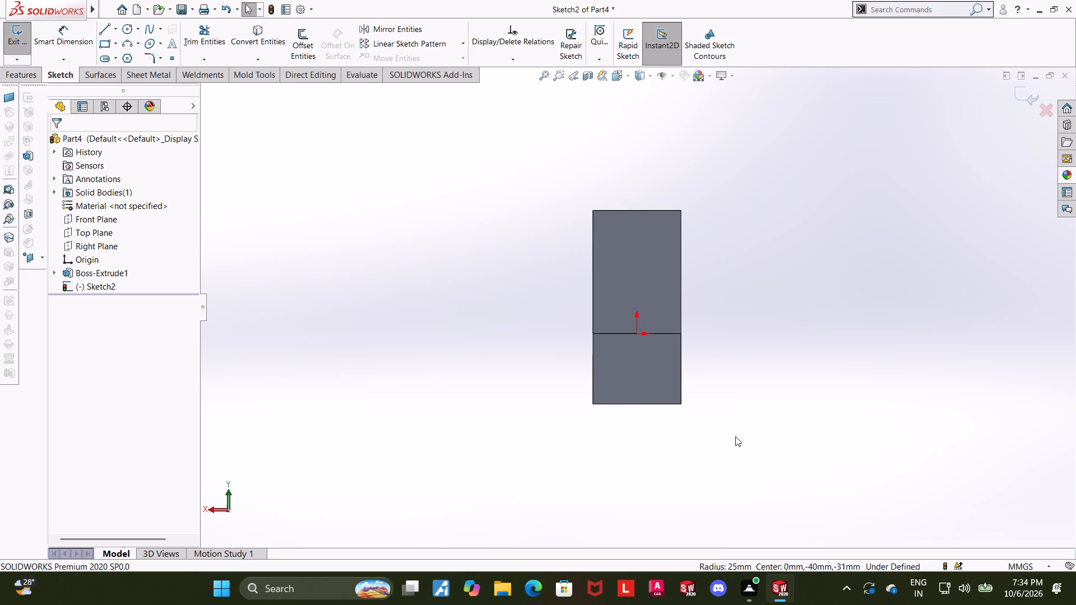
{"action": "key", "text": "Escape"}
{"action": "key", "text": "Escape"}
Sketch a circle about 90 mm in diameter, centred about 59 mm directly below the origin and overlapping the leg's bottom.
{"action": "left_click", "coordinate": [126, 29]}
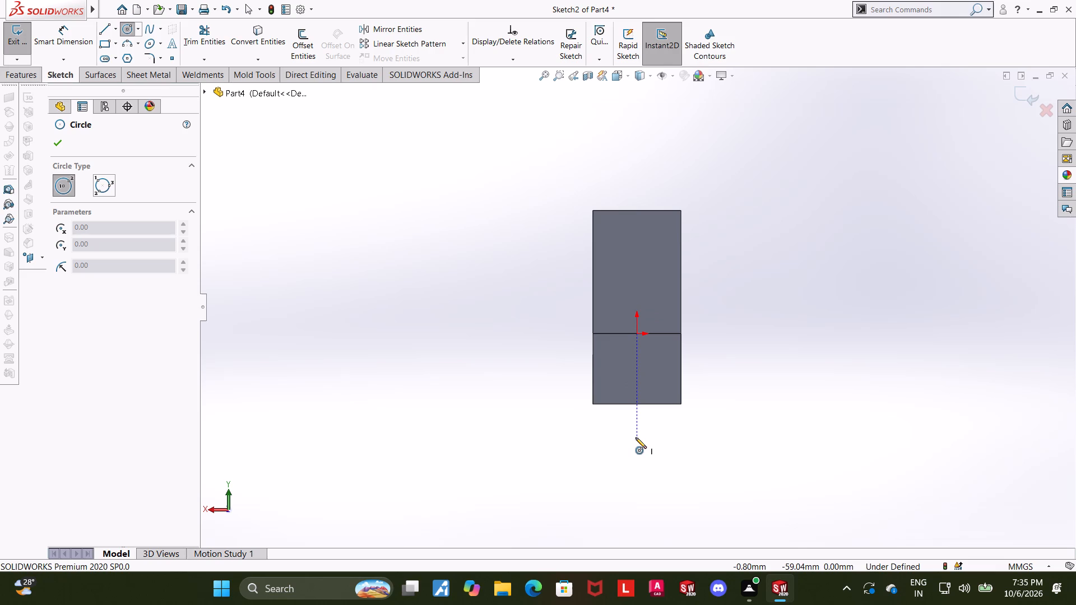
{"action": "left_click", "coordinate": [636, 438]}
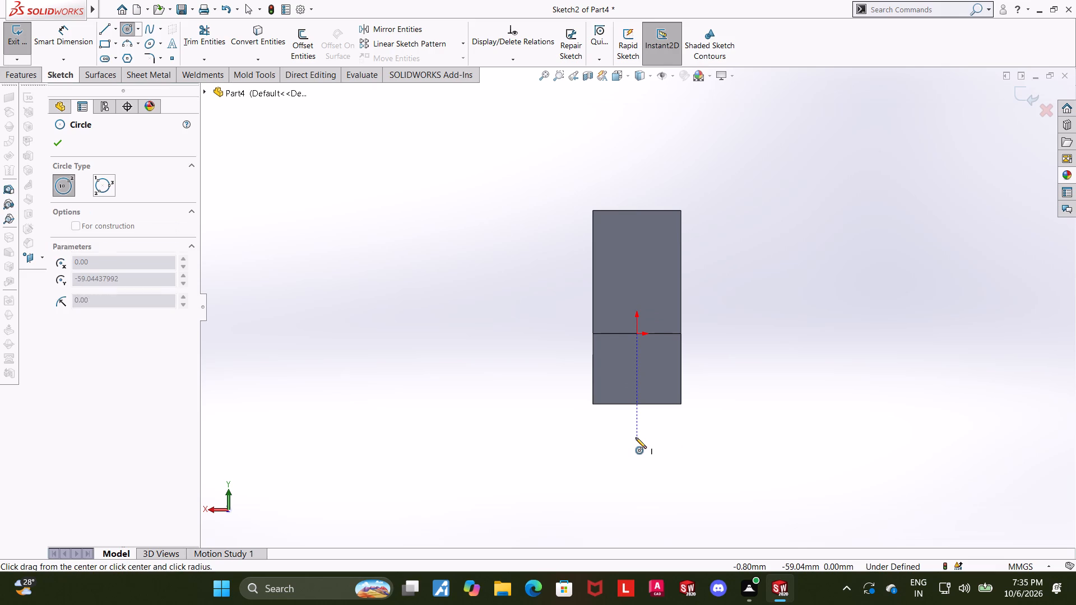
{"action": "left_click", "coordinate": [715, 424]}
{"action": "key", "text": "Escape"}
{"action": "key", "text": "Escape"}
Dimension the circle's diameter as 56 mm.
{"action": "left_click", "coordinate": [61, 31]}
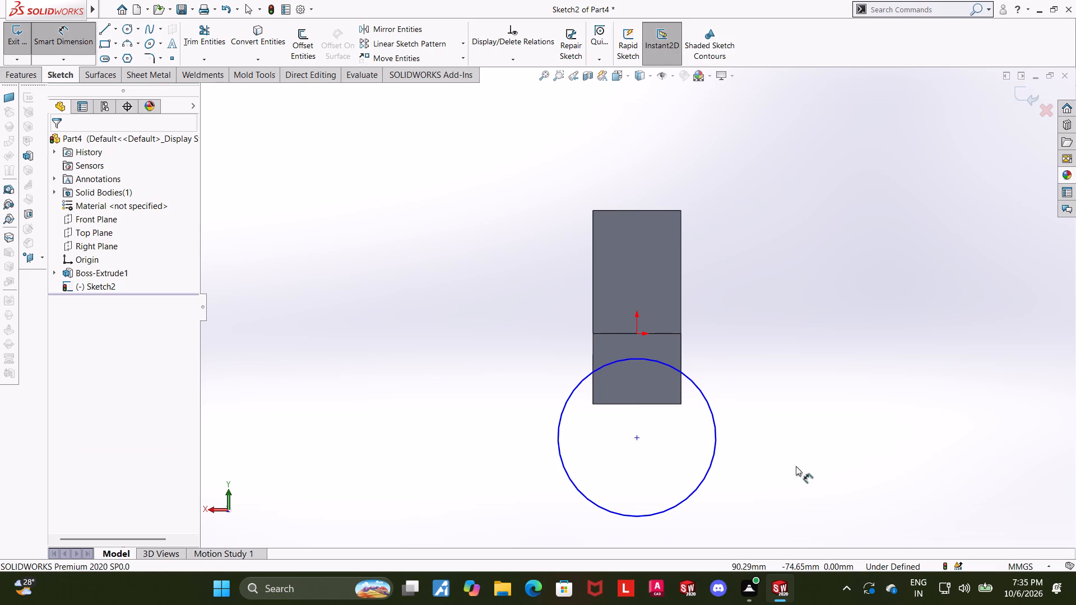
{"action": "left_click", "coordinate": [715, 458]}
{"action": "left_click", "coordinate": [745, 464]}
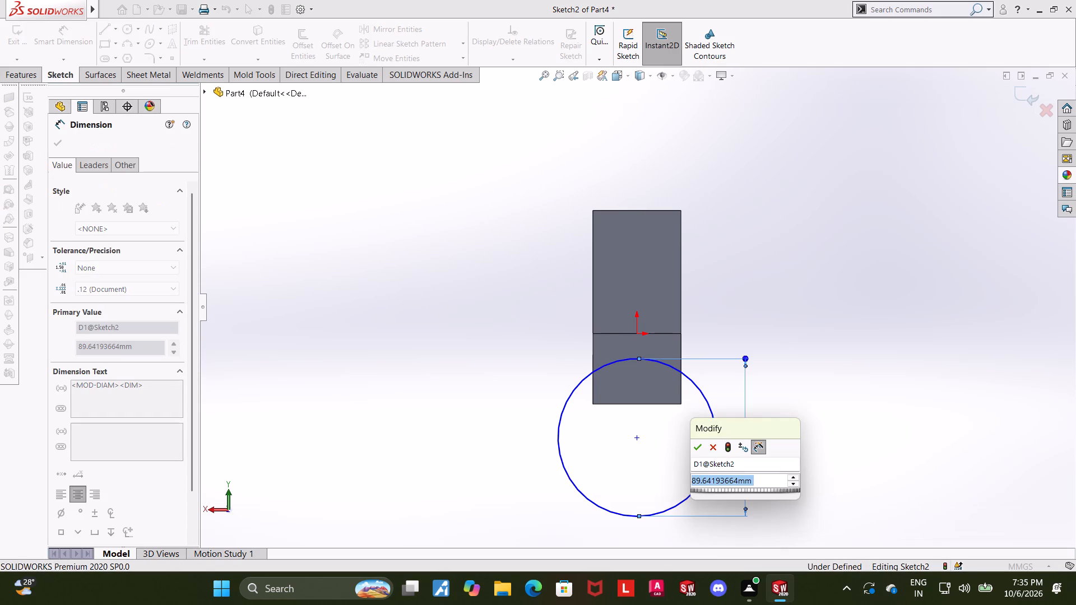
{"action": "type", "text": "56"}
{"action": "key", "text": "Return"}
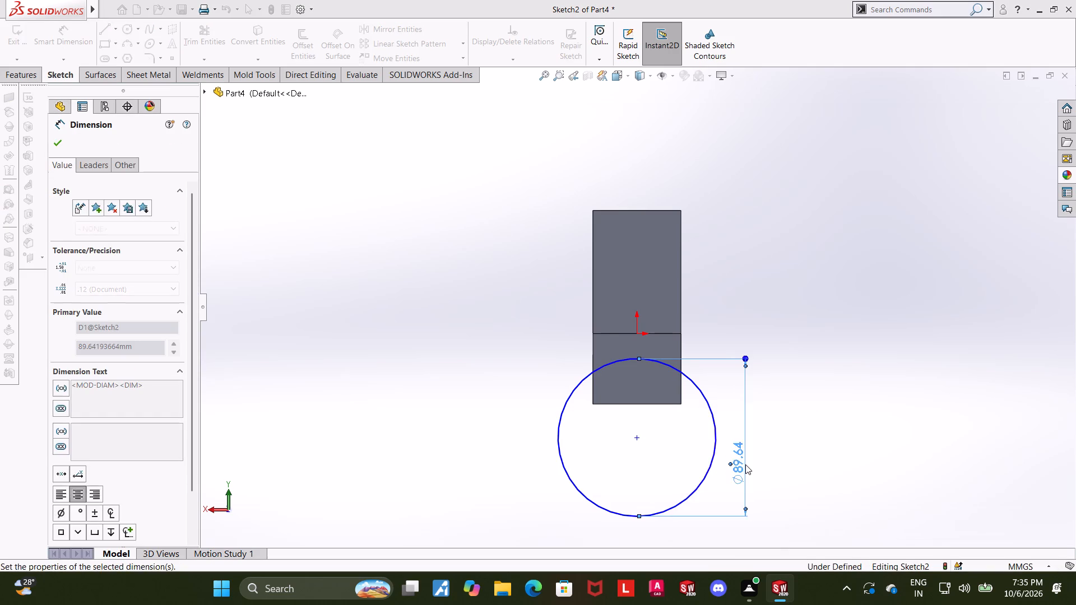
{"action": "key", "text": "Escape"}
{"action": "key", "text": "Escape"}
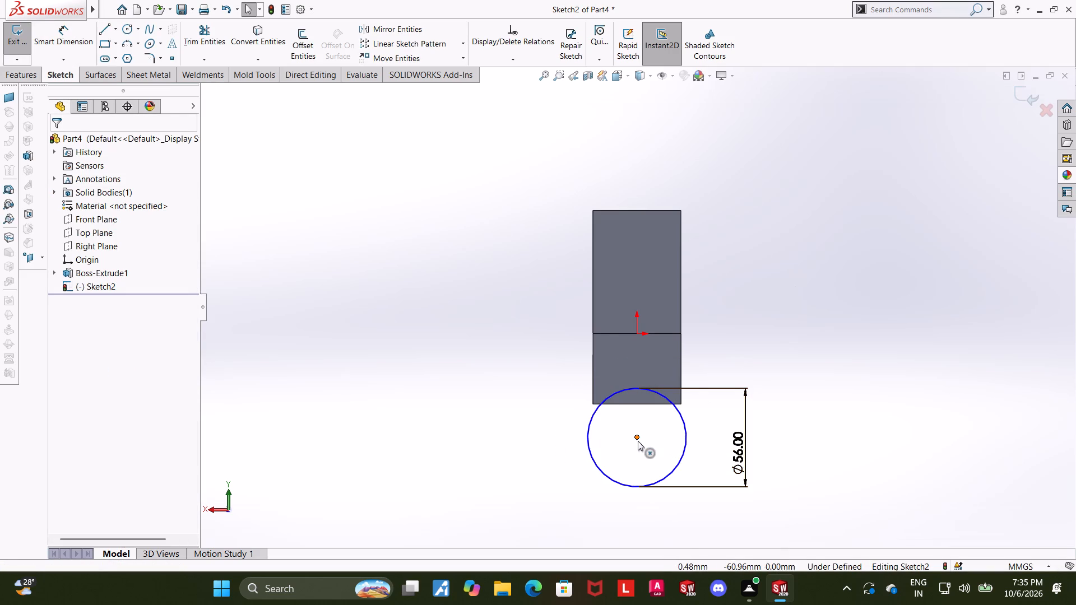
Add a vertical relation between the circle's centre and the origin.
{"action": "left_click", "coordinate": [638, 441]}
{"action": "left_click", "coordinate": [636, 334], "text": "ctrl"}
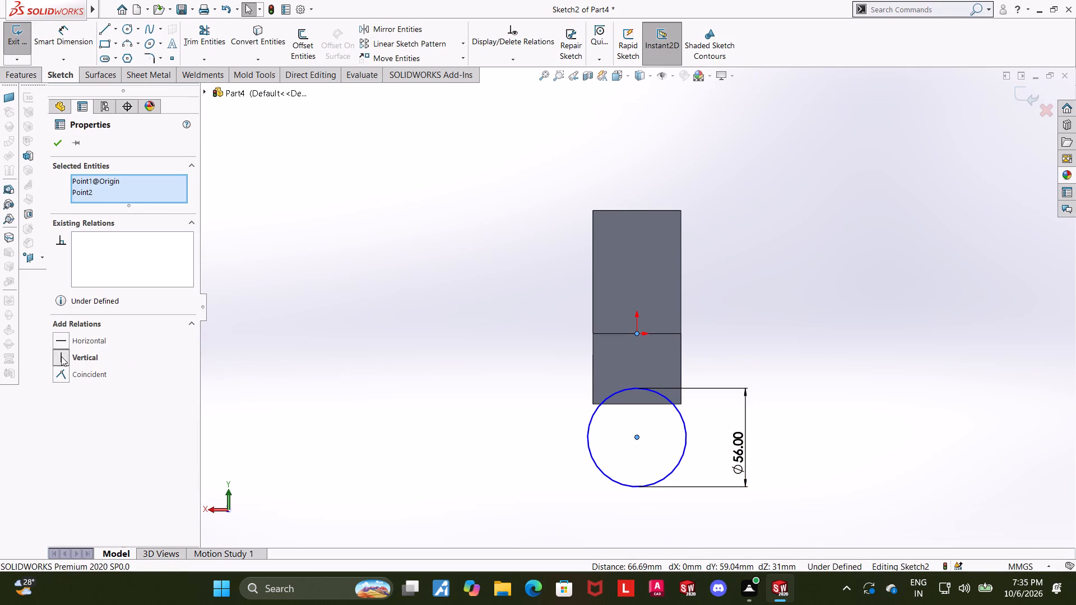
{"action": "left_click", "coordinate": [61, 356]}
{"action": "left_click", "coordinate": [247, 425]}
{"action": "key", "text": "Escape"}
{"action": "key", "text": "Escape"}
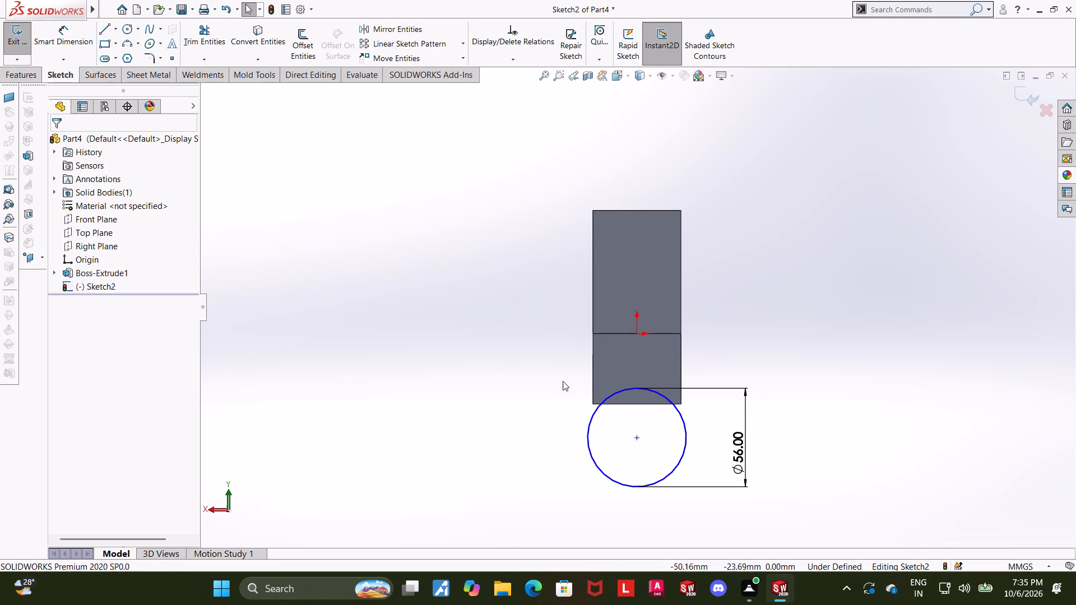
Add a coincident relation between the circle and the bottom-left corner of the leg face.
{"action": "left_click", "coordinate": [591, 392]}
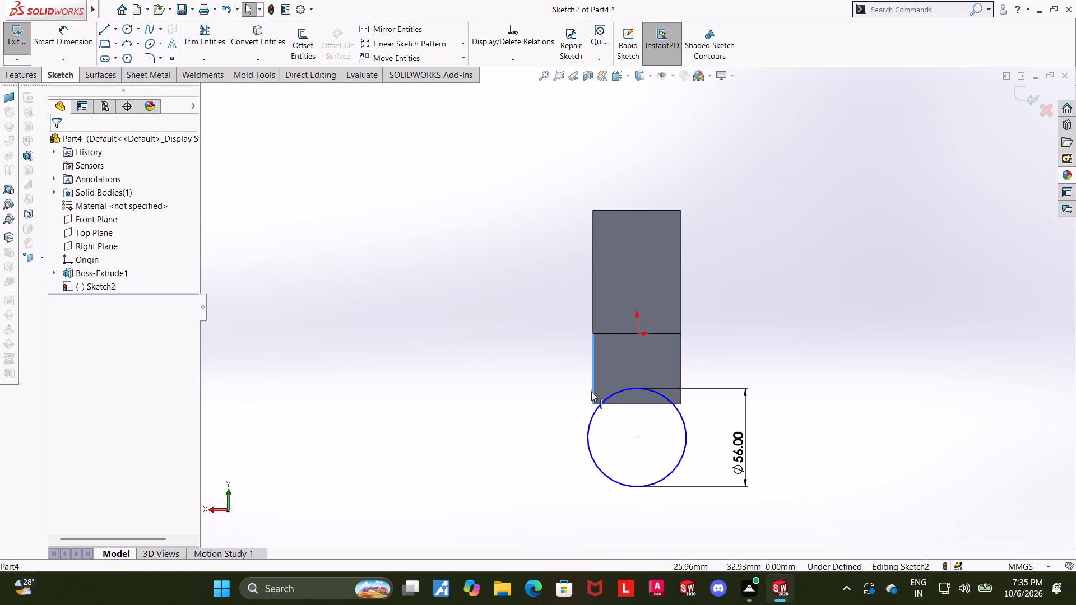
{"action": "left_click", "coordinate": [573, 406]}
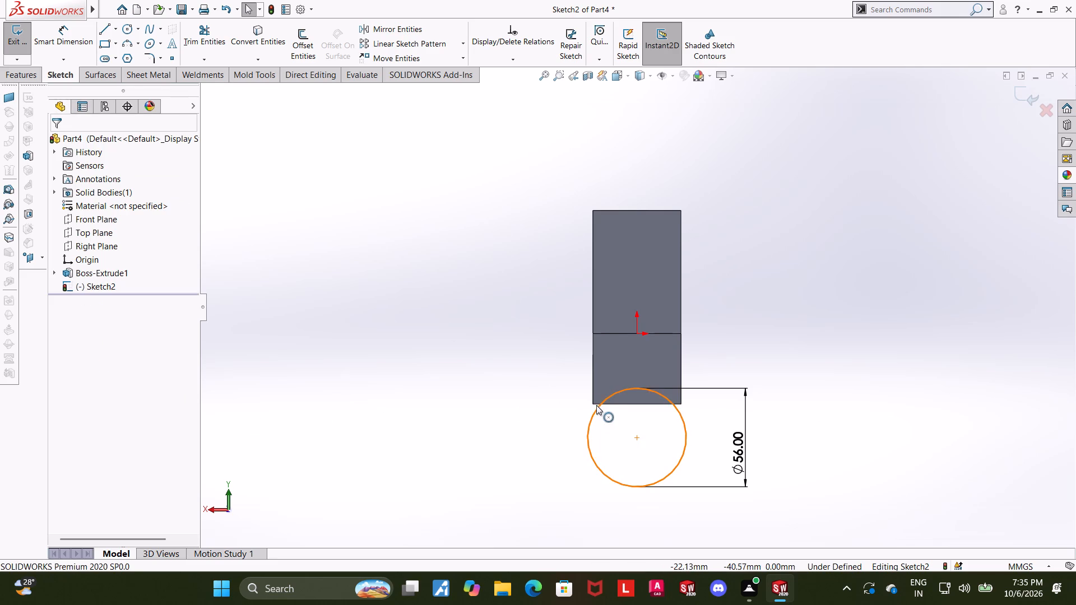
{"action": "left_click", "coordinate": [593, 404]}
{"action": "left_click", "coordinate": [593, 415], "text": "ctrl"}
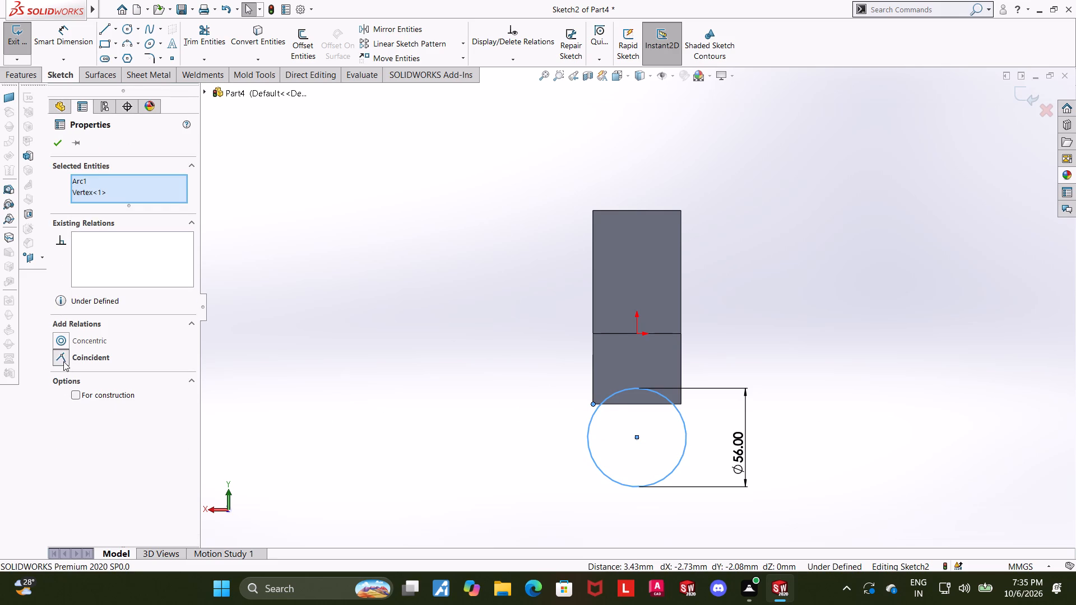
{"action": "left_click", "coordinate": [63, 361]}
{"action": "left_click", "coordinate": [852, 380]}
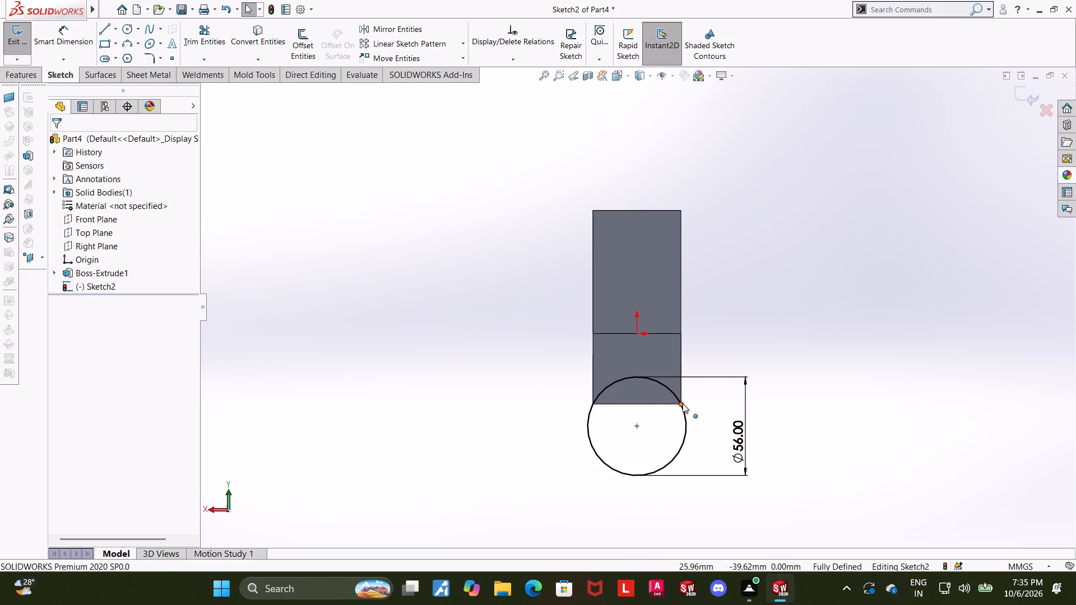
Add a coincident relation between the circle and the bottom-right corner of the leg face.
{"action": "left_click", "coordinate": [682, 403]}
{"action": "left_click", "coordinate": [683, 409], "text": "ctrl"}
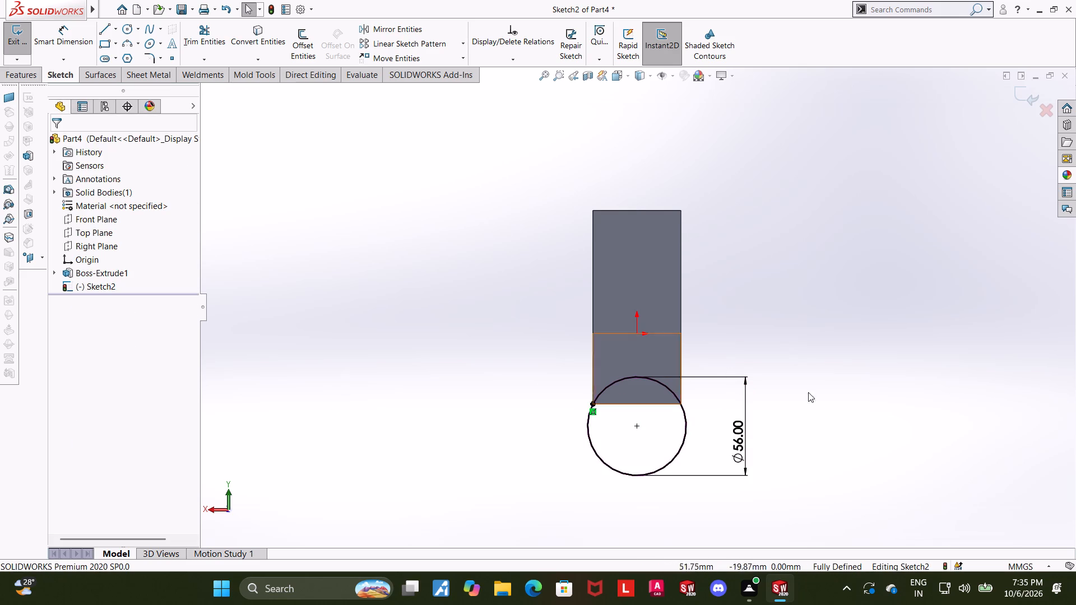
{"action": "left_click", "coordinate": [817, 397]}
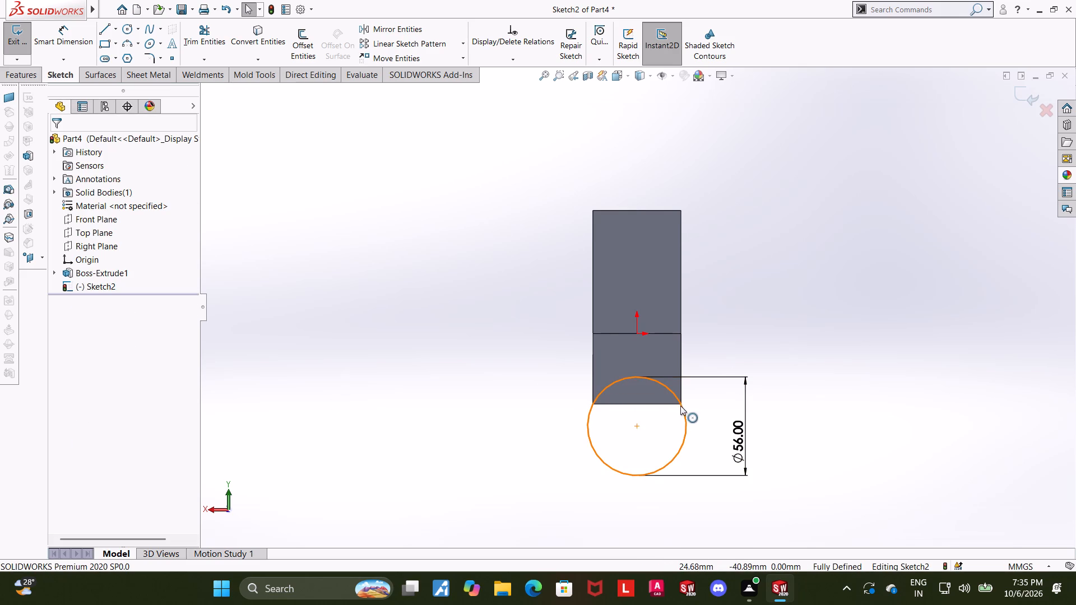
{"action": "left_click", "coordinate": [813, 401]}
{"action": "middle_click_drag", "start_coordinate": [815, 401], "coordinate": [810, 408]}
{"action": "scroll", "coordinate": [738, 410], "scroll_direction": "down", "scroll_amount": 1}
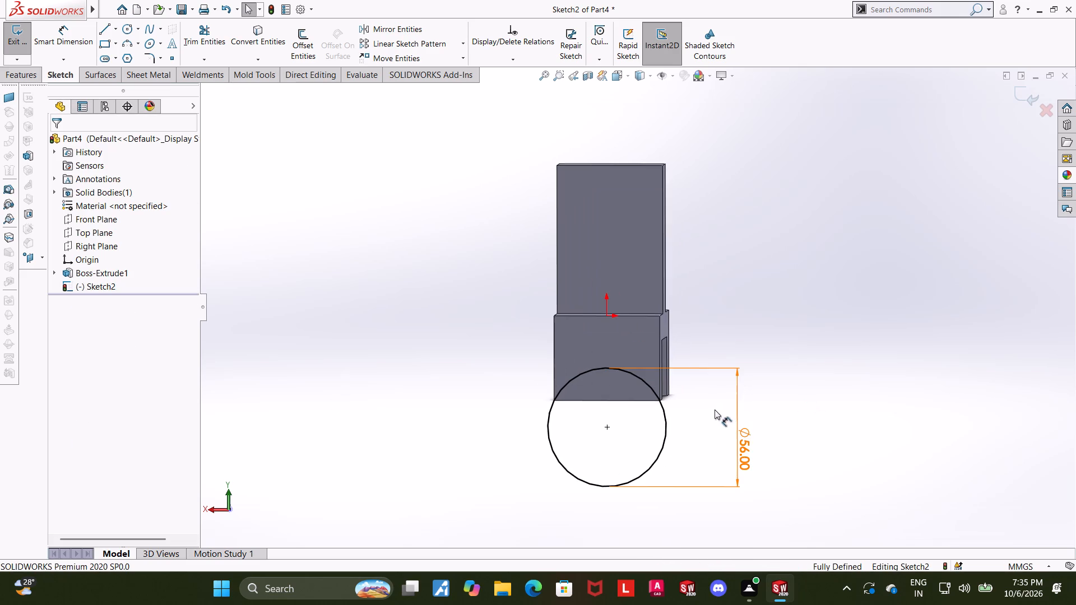
{"action": "left_click", "coordinate": [715, 409]}
{"action": "scroll", "coordinate": [678, 404], "scroll_direction": "down", "scroll_amount": 4}
{"action": "left_click", "coordinate": [631, 371]}
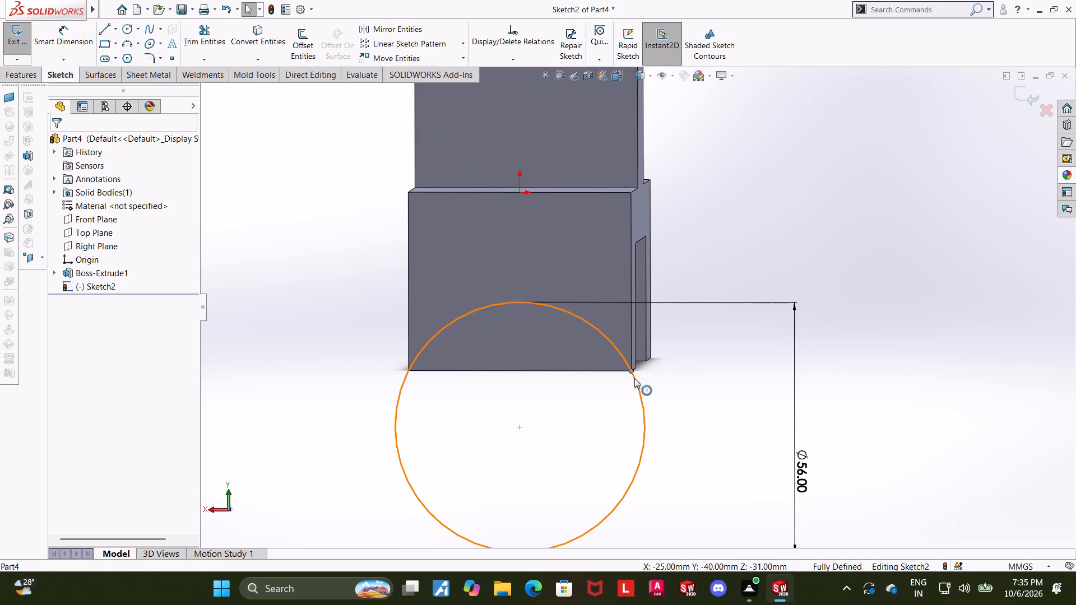
{"action": "left_click", "coordinate": [636, 385], "text": "ctrl"}
{"action": "left_click", "coordinate": [62, 356]}
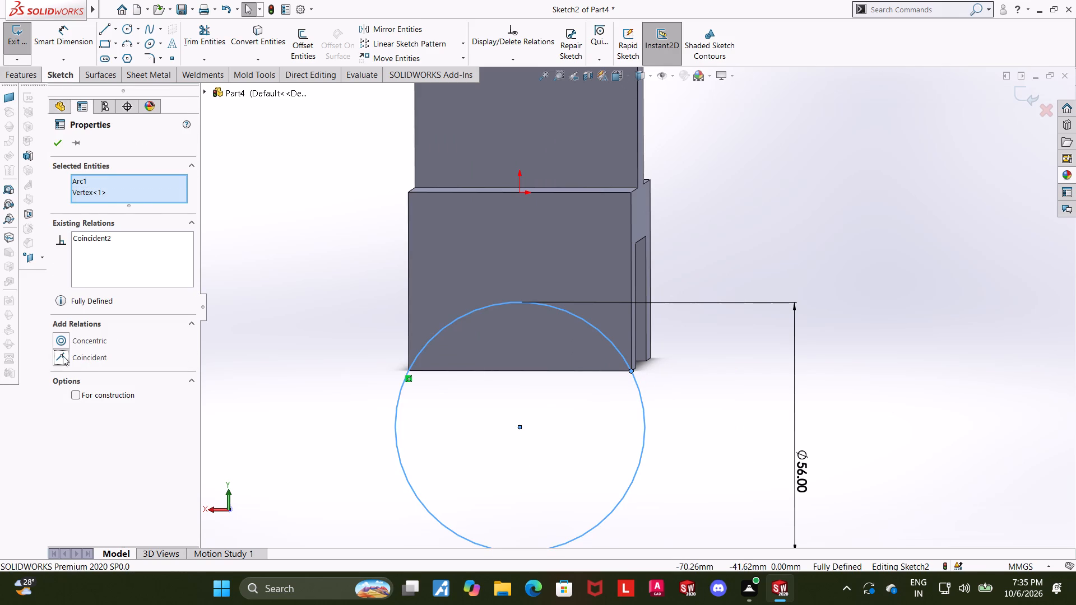
{"action": "left_click", "coordinate": [205, 362]}
Switch to the back view and inspect the circle's relations at the leg's two bottom corners.
{"action": "left_click", "coordinate": [613, 78]}
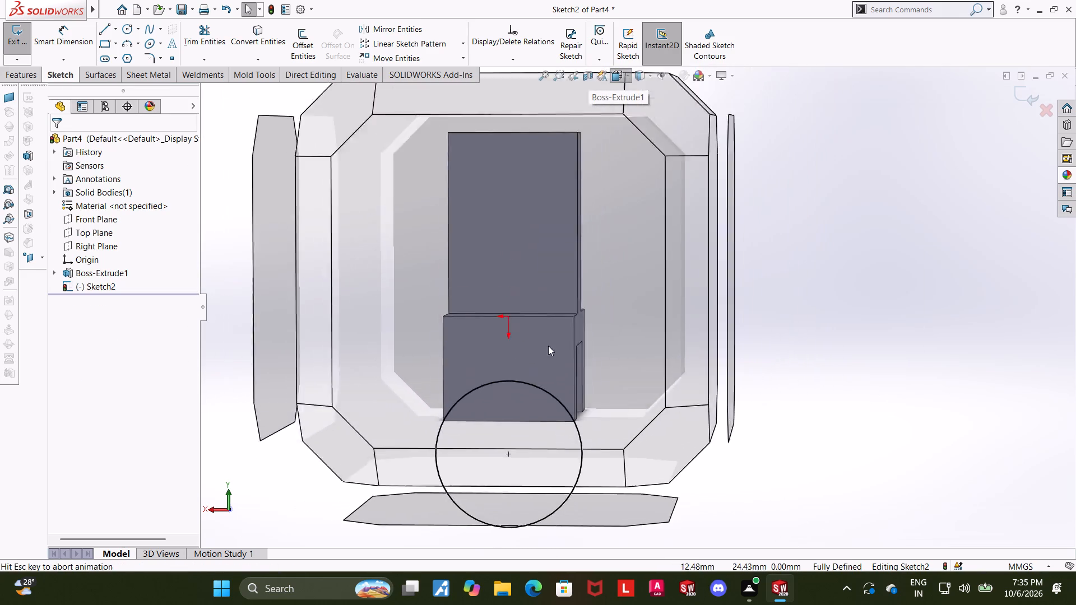
{"action": "left_click", "coordinate": [492, 446]}
{"action": "left_click", "coordinate": [512, 401]}
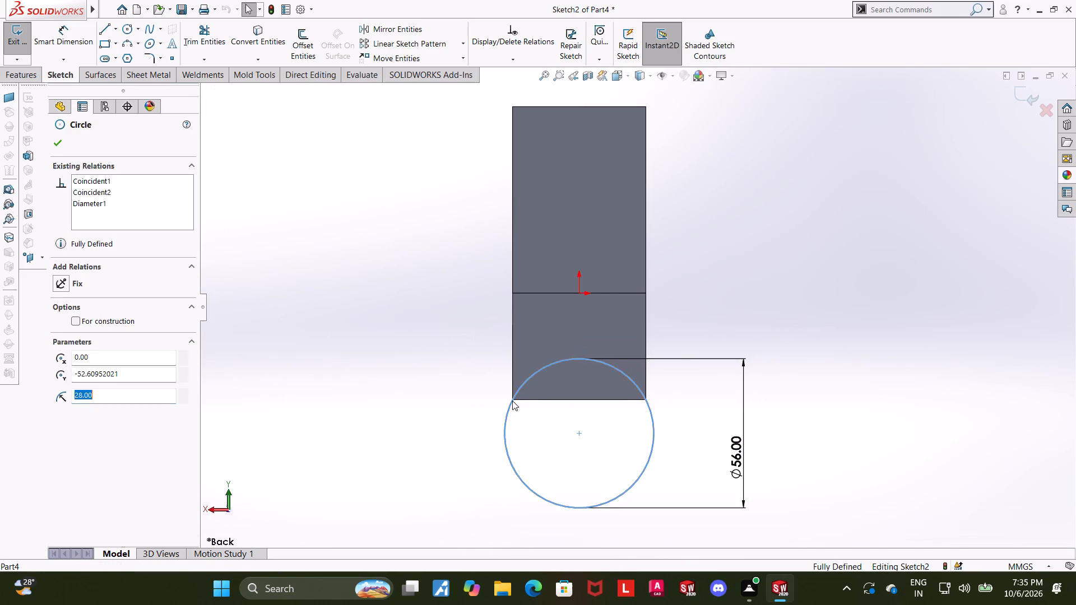
{"action": "left_click", "coordinate": [527, 411]}
{"action": "left_click", "coordinate": [513, 400]}
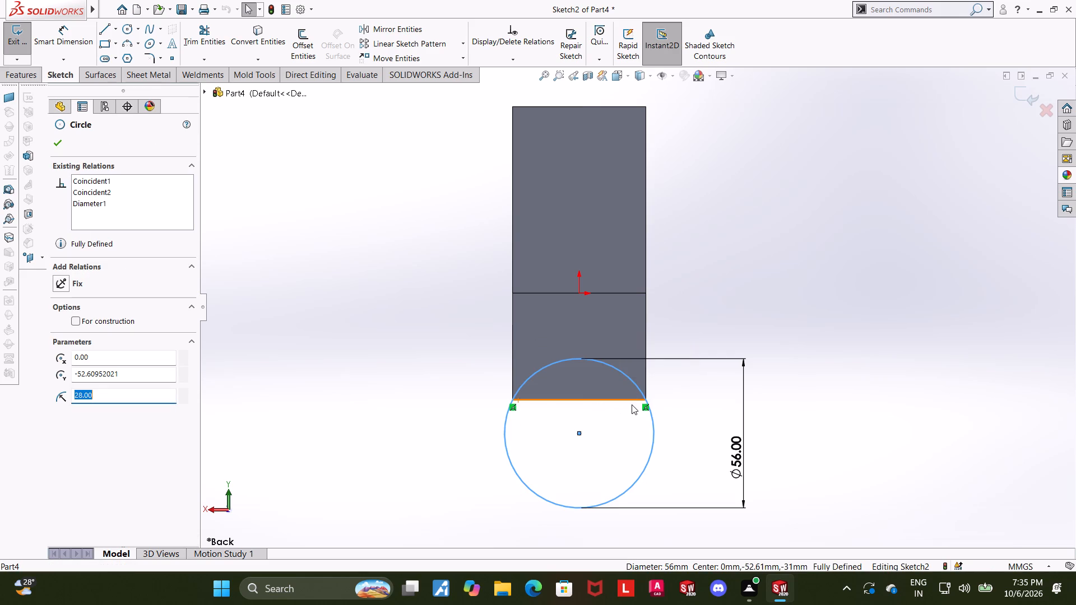
Check the circle's coincidence with the leg face's two bottom corners, then clear the selection.
{"action": "left_click", "coordinate": [646, 403], "text": "ctrl"}
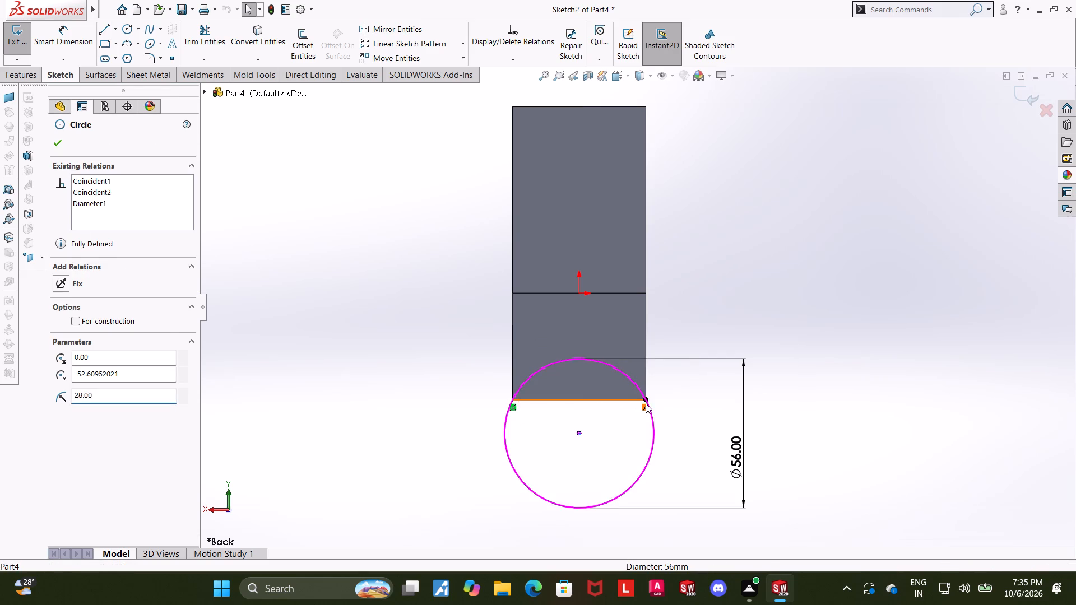
{"action": "left_click", "coordinate": [707, 429]}
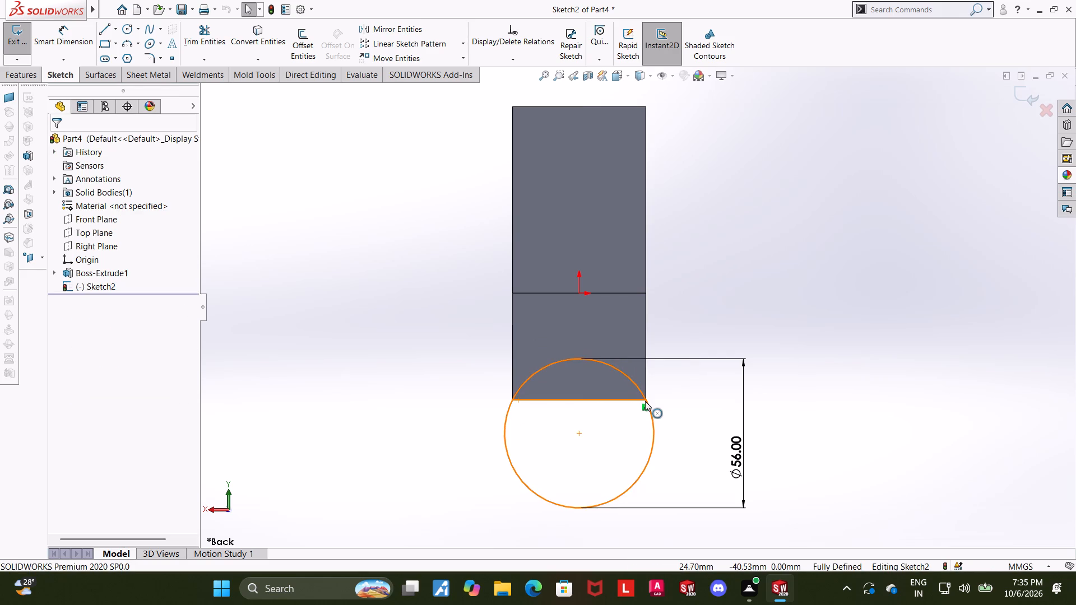
{"action": "left_click", "coordinate": [667, 398]}
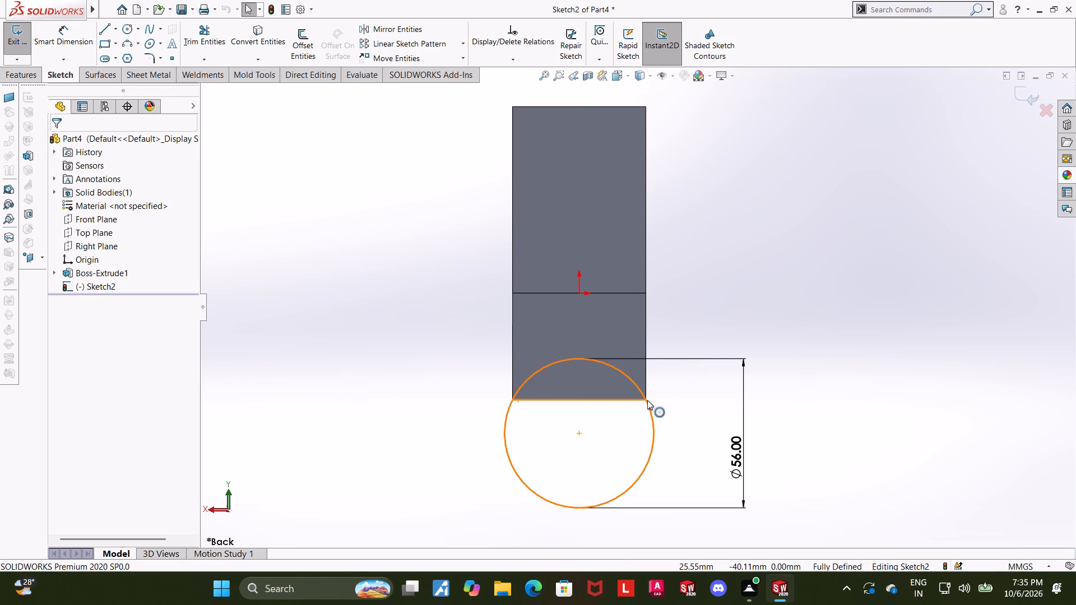
{"action": "left_click", "coordinate": [644, 400]}
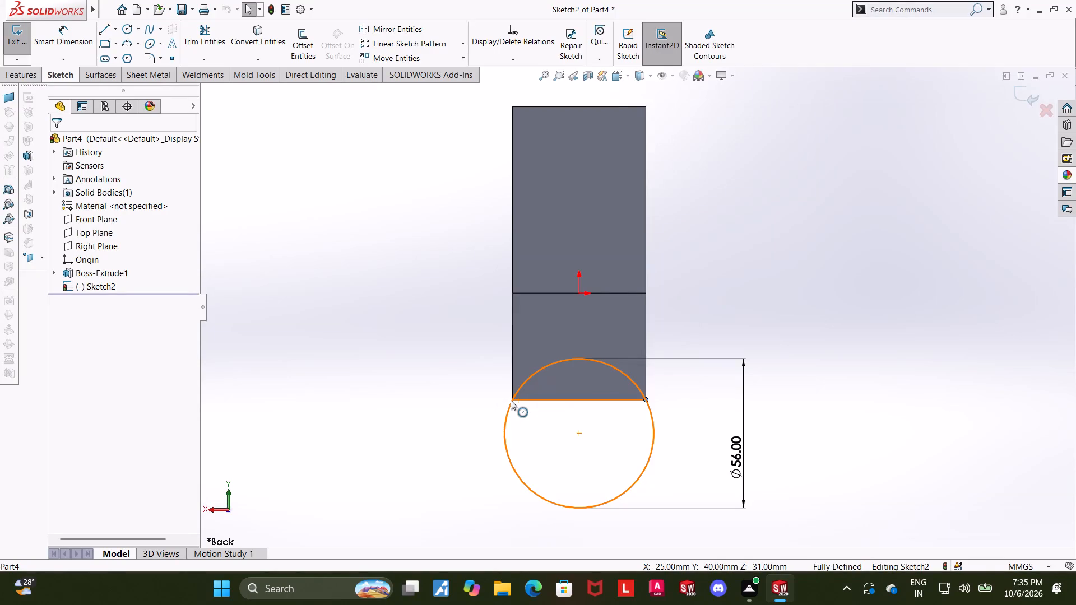
{"action": "left_click", "coordinate": [512, 400], "text": "ctrl"}
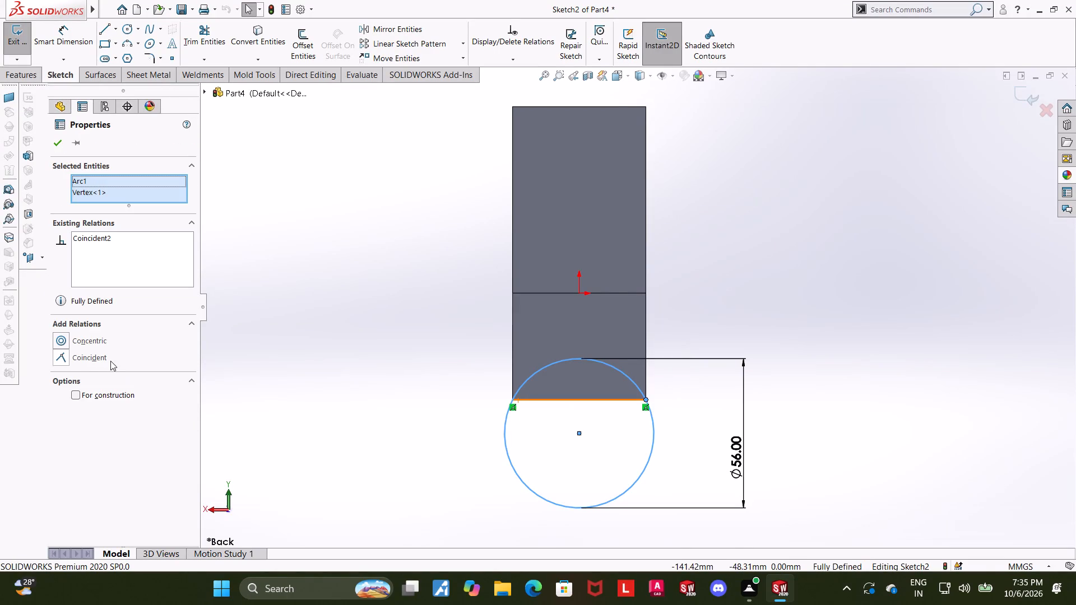
{"action": "key", "text": "Escape"}
{"action": "left_click", "coordinate": [373, 310]}
{"action": "key", "text": "Escape"}
{"action": "key", "text": "Escape"}
{"action": "key", "text": "Escape"}
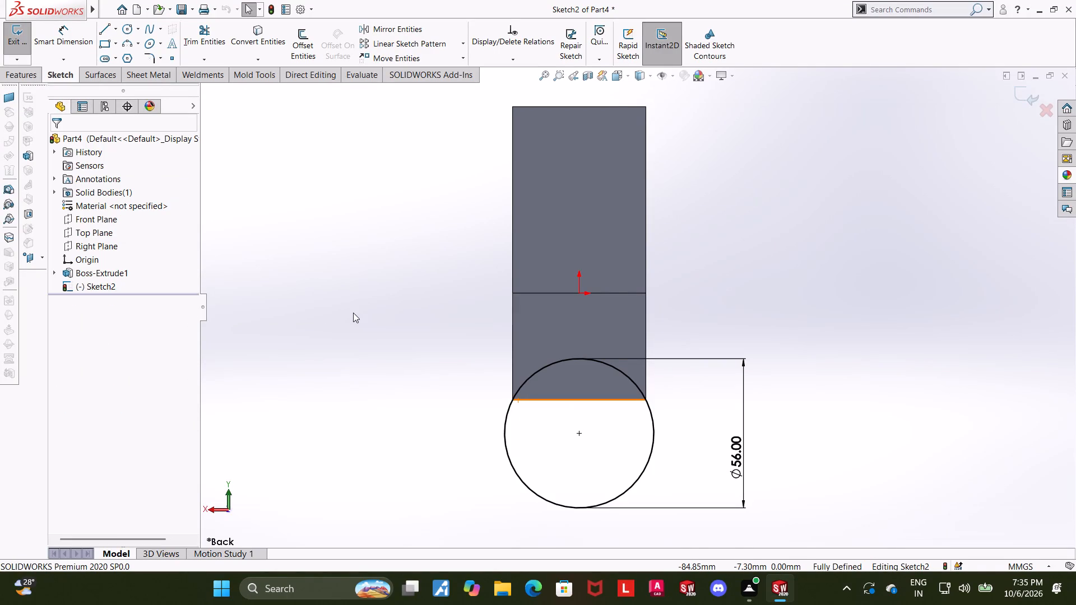
{"action": "key", "text": "Escape"}
{"action": "key", "text": "Escape"}
{"action": "key", "text": "Escape"}
Exit the sketch of the 56 mm circle on the leg face.
{"action": "scroll", "coordinate": [787, 310], "scroll_direction": "up", "scroll_amount": 2}
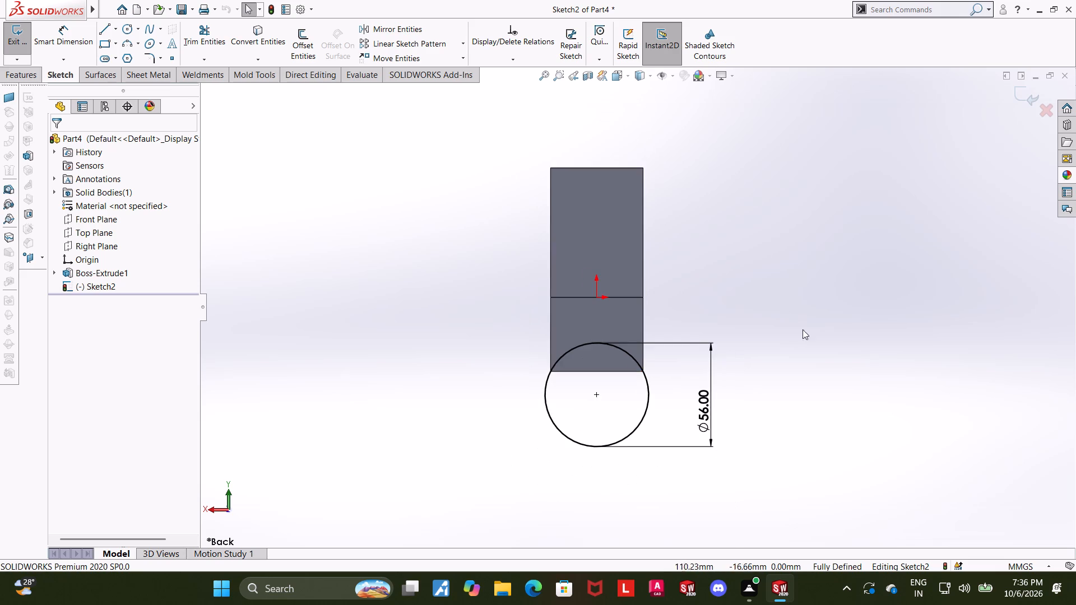
{"action": "middle_click_drag", "start_coordinate": [846, 326], "coordinate": [925, 345]}
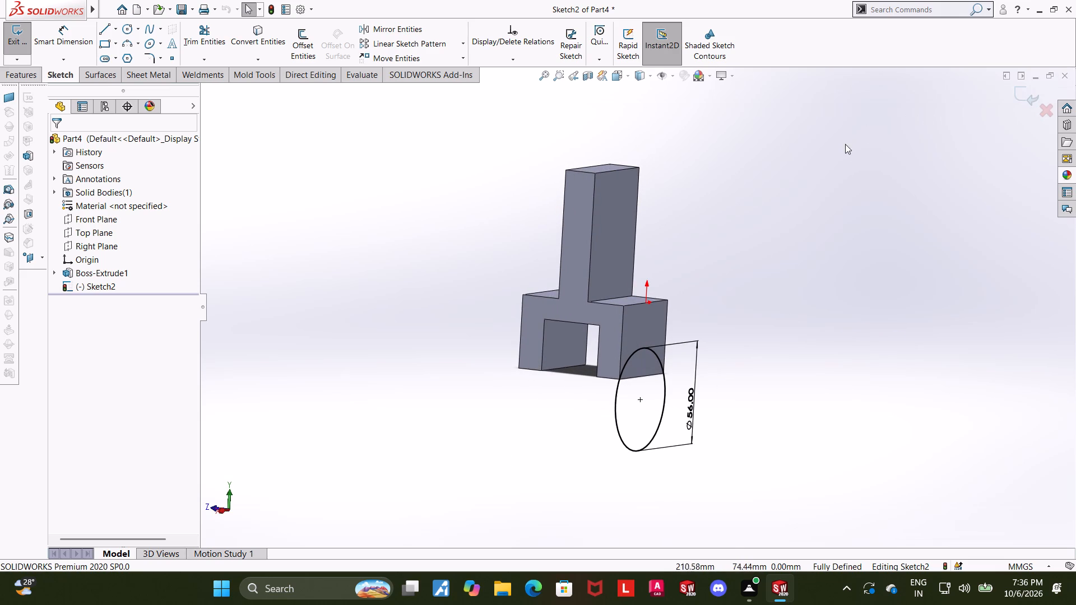
{"action": "left_click", "coordinate": [1023, 91]}
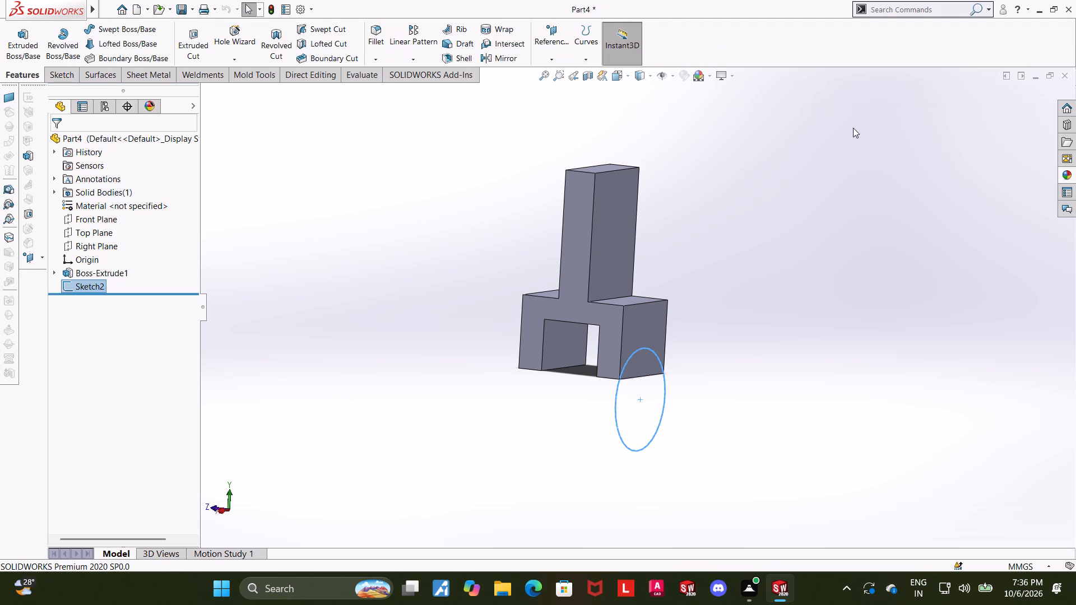
Change the circle sketch's plane from the leg's outer face to the inner face of the same leg.
{"action": "middle_click_drag", "start_coordinate": [727, 272], "coordinate": [772, 263]}
{"action": "key", "text": "ctrl+z"}
{"action": "middle_click_drag", "start_coordinate": [791, 311], "coordinate": [780, 314], "text": "ctrl"}
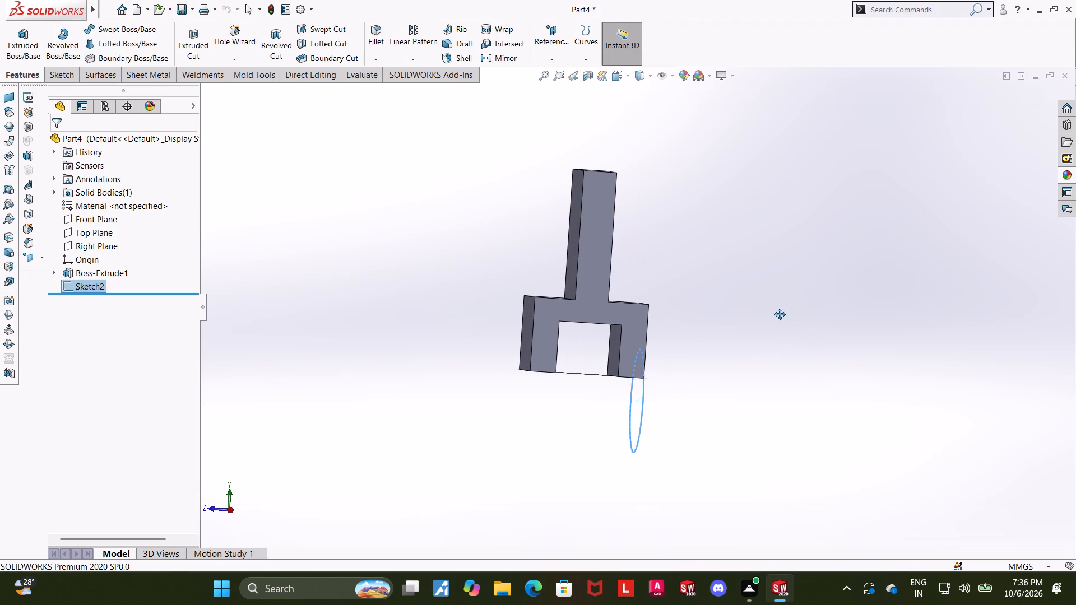
{"action": "middle_click_drag", "start_coordinate": [780, 314], "coordinate": [771, 314], "text": "ctrl"}
{"action": "scroll", "coordinate": [379, 328], "scroll_direction": "up", "scroll_amount": 1}
{"action": "middle_click_drag", "start_coordinate": [379, 328], "coordinate": [370, 330]}
{"action": "left_click", "coordinate": [369, 332]}
{"action": "middle_click_drag", "start_coordinate": [383, 328], "coordinate": [338, 341]}
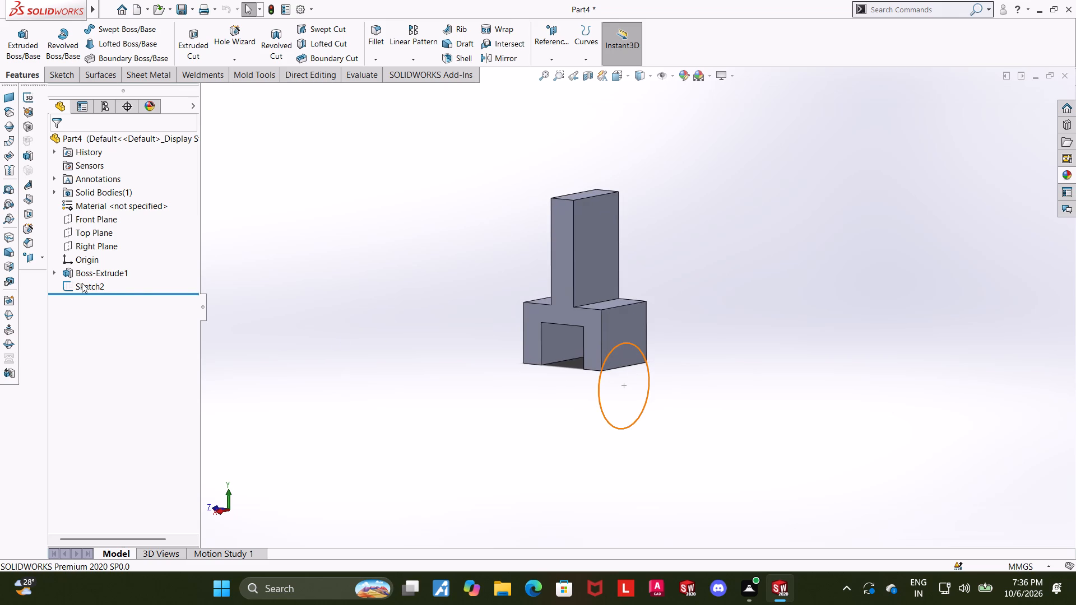
{"action": "right_click", "coordinate": [82, 283]}
{"action": "left_click", "coordinate": [107, 250]}
{"action": "middle_click_drag", "start_coordinate": [325, 347], "coordinate": [433, 359]}
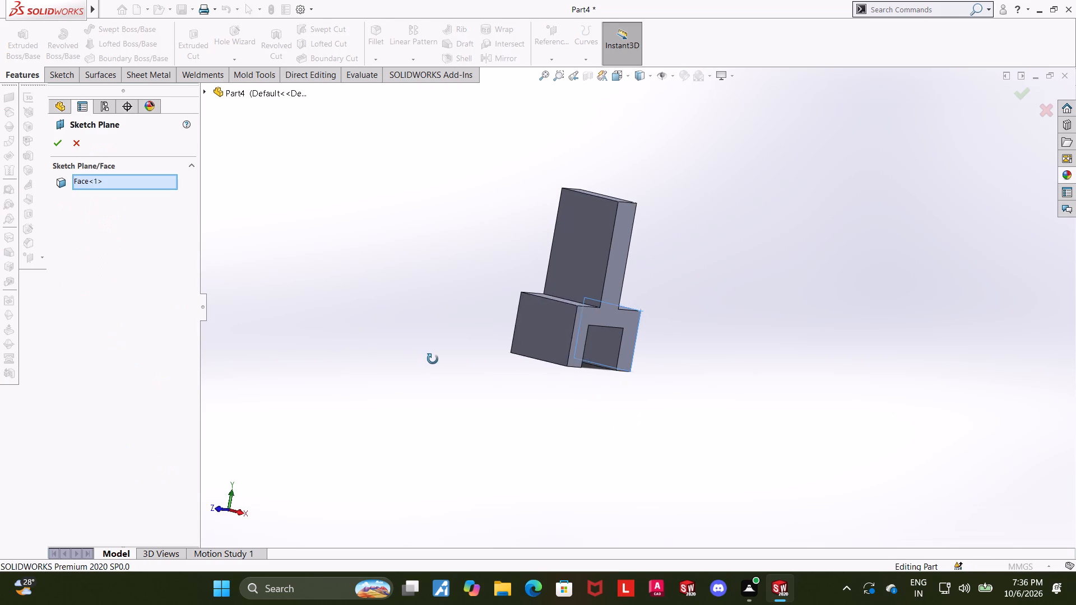
{"action": "middle_click_drag", "start_coordinate": [433, 359], "coordinate": [435, 356]}
{"action": "scroll", "coordinate": [774, 286], "scroll_direction": "down", "scroll_amount": 4}
{"action": "scroll", "coordinate": [745, 311], "scroll_direction": "up", "scroll_amount": 1}
{"action": "middle_click_drag", "start_coordinate": [739, 315], "coordinate": [695, 325]}
{"action": "right_click", "coordinate": [128, 190]}
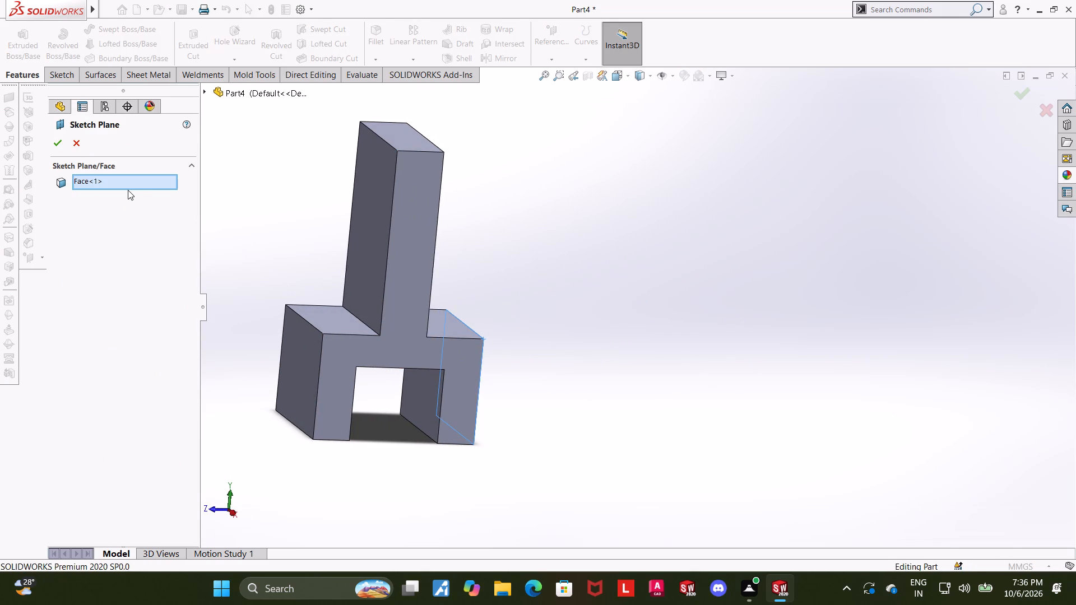
{"action": "right_click", "coordinate": [138, 186]}
{"action": "right_click", "coordinate": [134, 182]}
{"action": "left_click", "coordinate": [156, 201]}
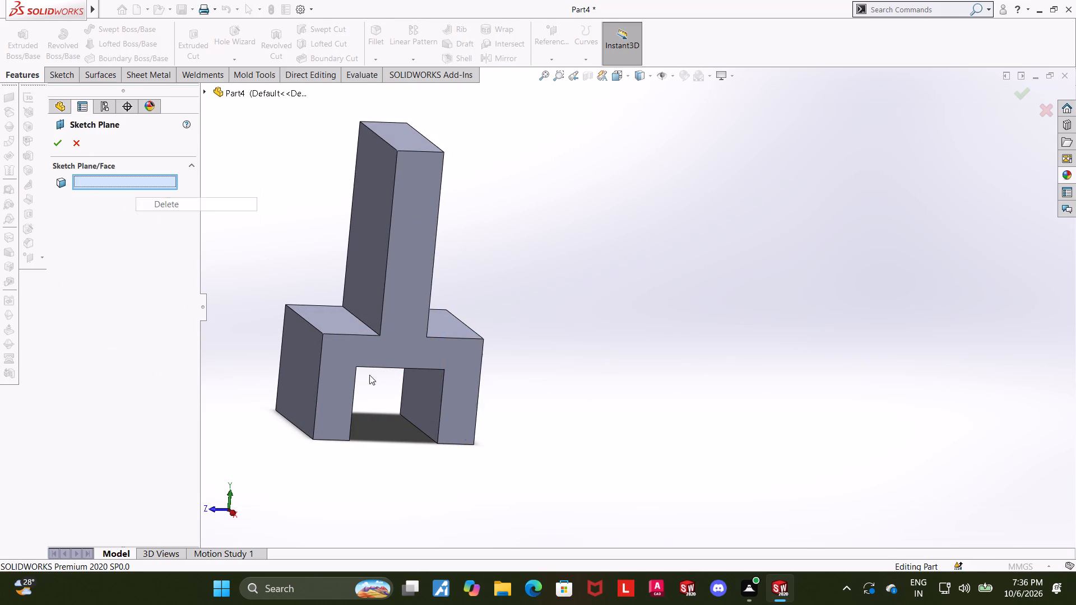
{"action": "left_click", "coordinate": [425, 413]}
{"action": "left_click", "coordinate": [50, 145]}
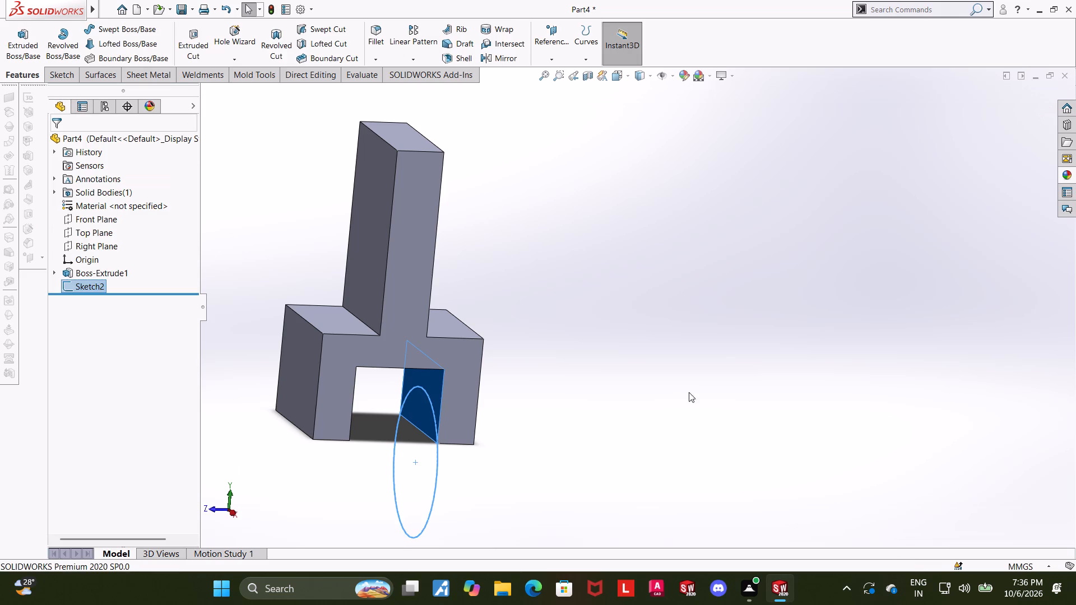
Examine the circle sketch's position against the fork leg from several angles.
{"action": "left_click", "coordinate": [680, 382]}
{"action": "middle_click_drag", "start_coordinate": [693, 415], "coordinate": [610, 404]}
{"action": "scroll", "coordinate": [623, 412], "scroll_direction": "up", "scroll_amount": 1}
{"action": "middle_click_drag", "start_coordinate": [879, 379], "coordinate": [922, 424]}
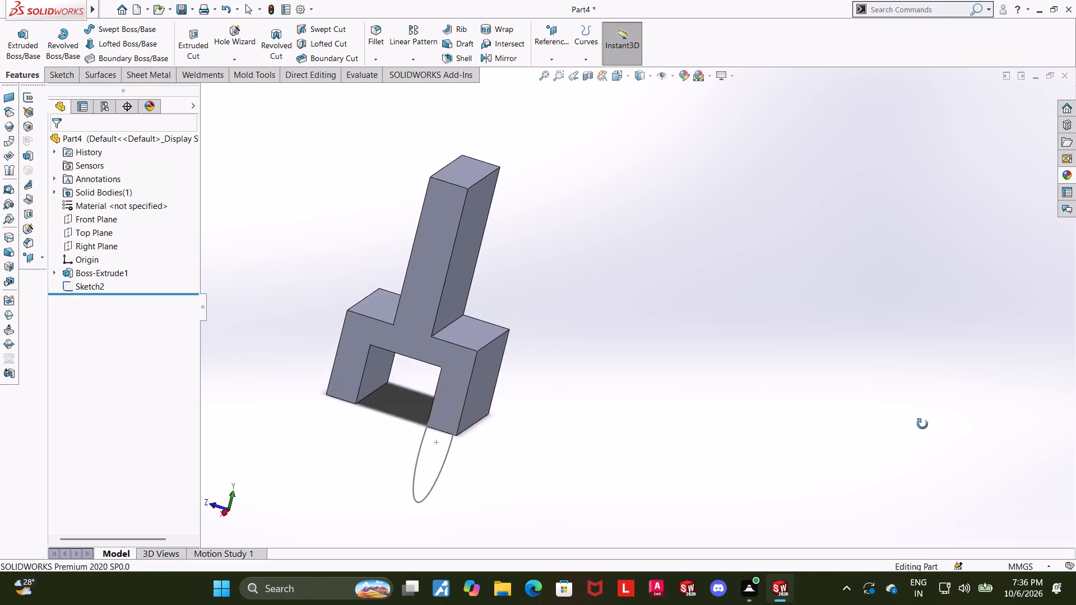
{"action": "middle_click_drag", "start_coordinate": [922, 424], "coordinate": [864, 391]}
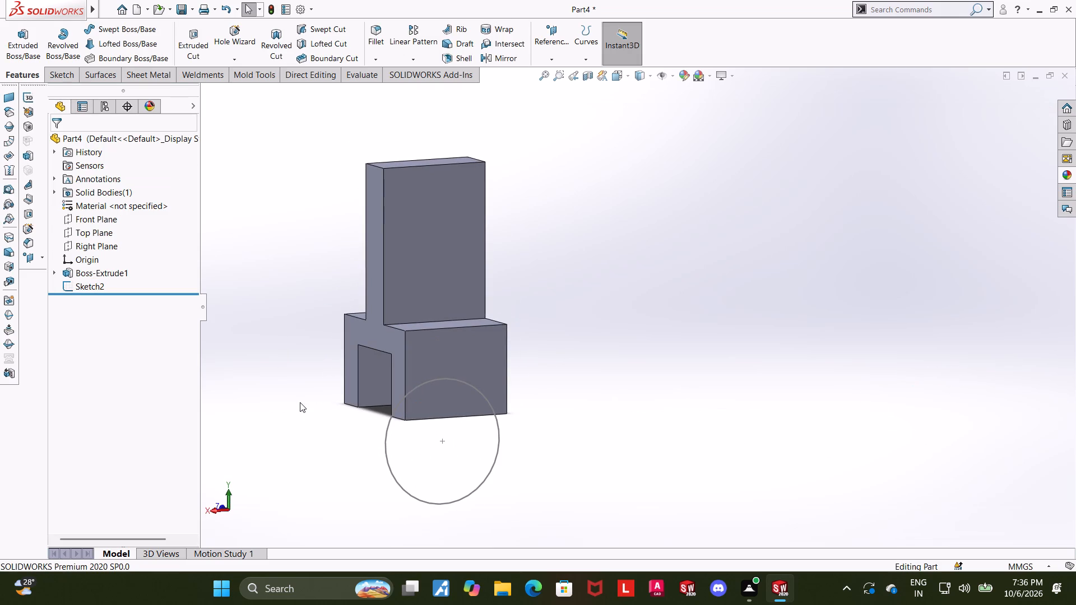
{"action": "scroll", "coordinate": [432, 425], "scroll_direction": "down", "scroll_amount": 1}
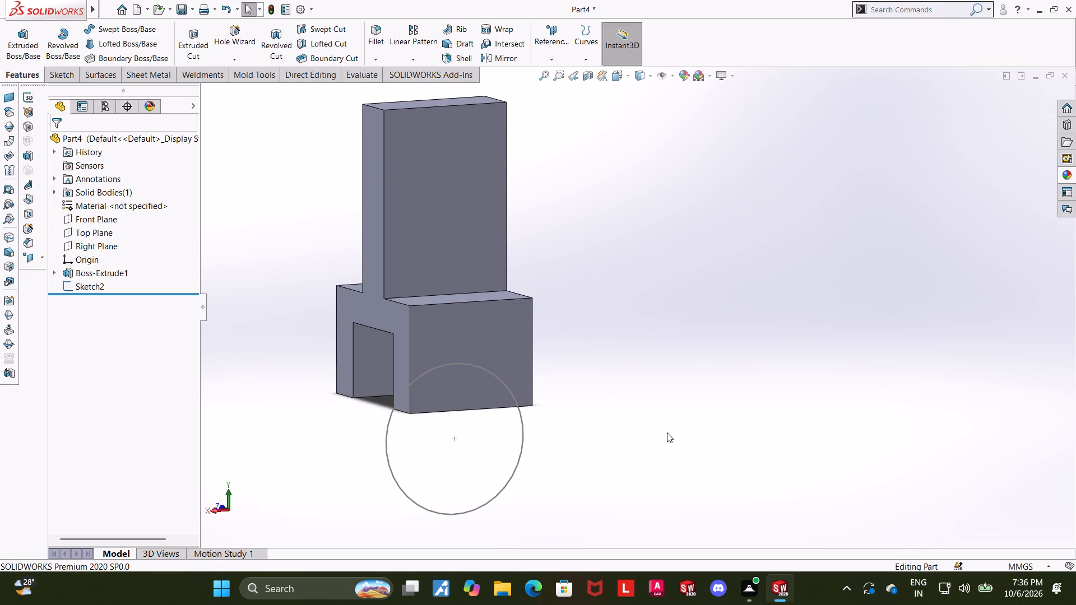
{"action": "middle_click_drag", "start_coordinate": [693, 431], "coordinate": [685, 430]}
{"action": "left_click", "coordinate": [86, 288]}
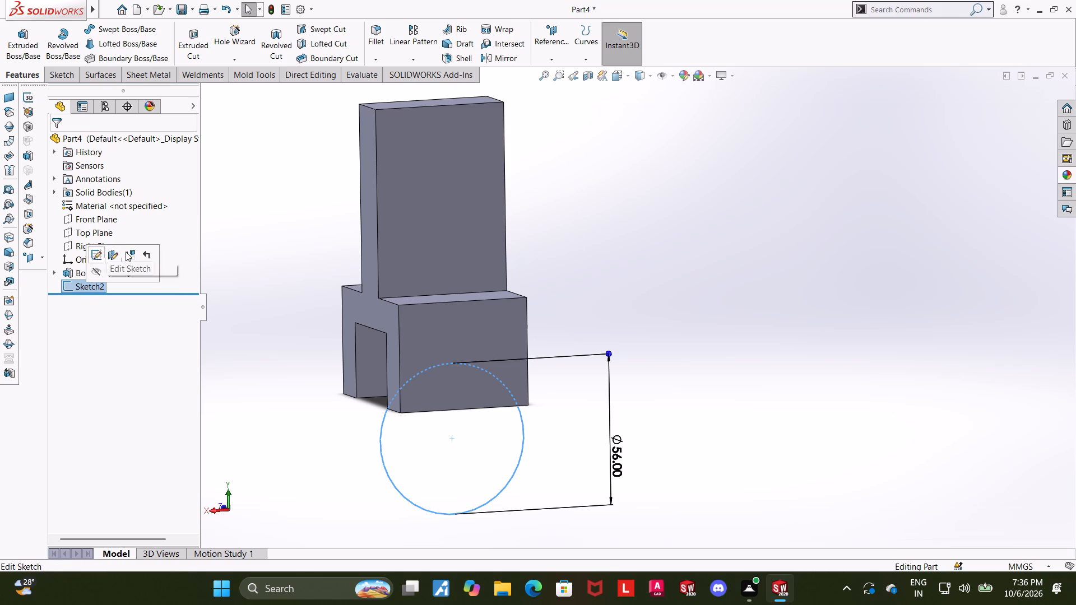
{"action": "left_click", "coordinate": [233, 254]}
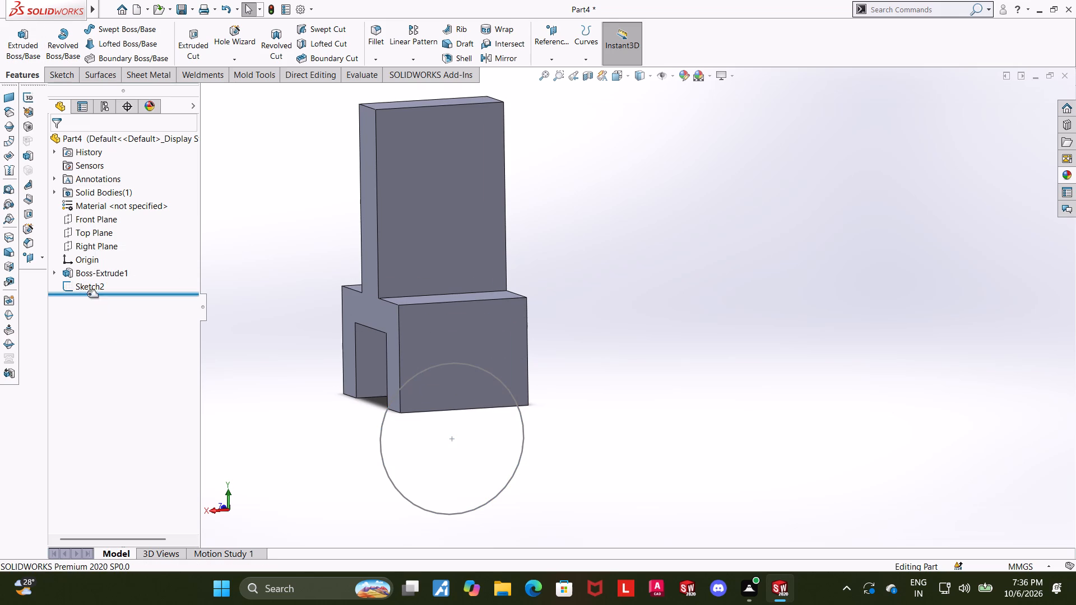
Extrude the circle sketch as a blind boss 18 mm deep across the leg's thickness, merged with the body.
{"action": "left_click", "coordinate": [87, 291]}
{"action": "left_click", "coordinate": [18, 32]}
{"action": "middle_click_drag", "start_coordinate": [263, 281], "coordinate": [273, 288]}
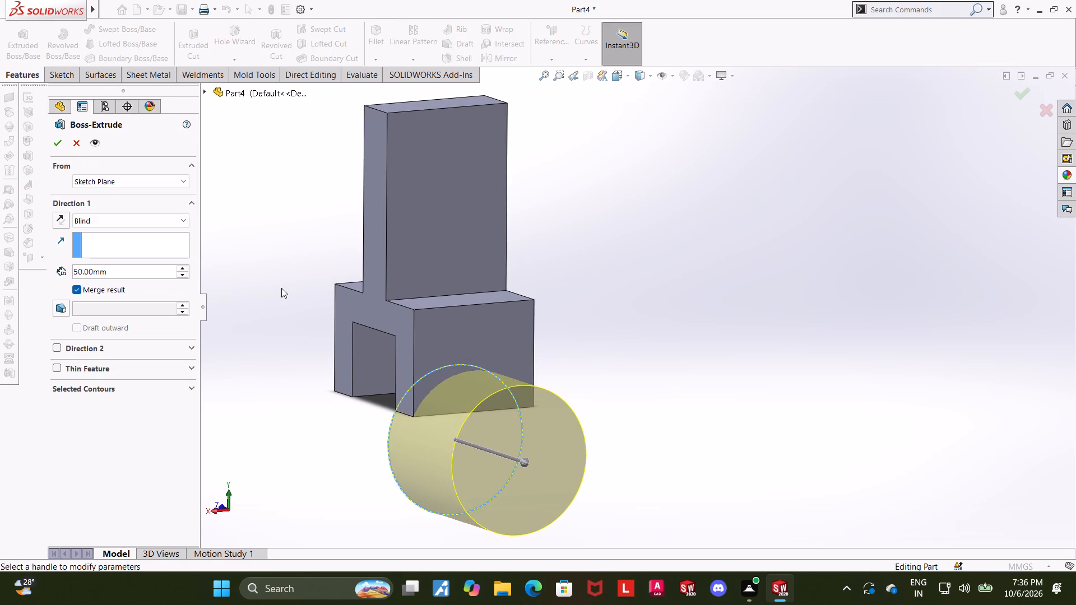
{"action": "left_click", "coordinate": [114, 267]}
{"action": "left_click_drag", "start_coordinate": [119, 270], "coordinate": [102, 271]}
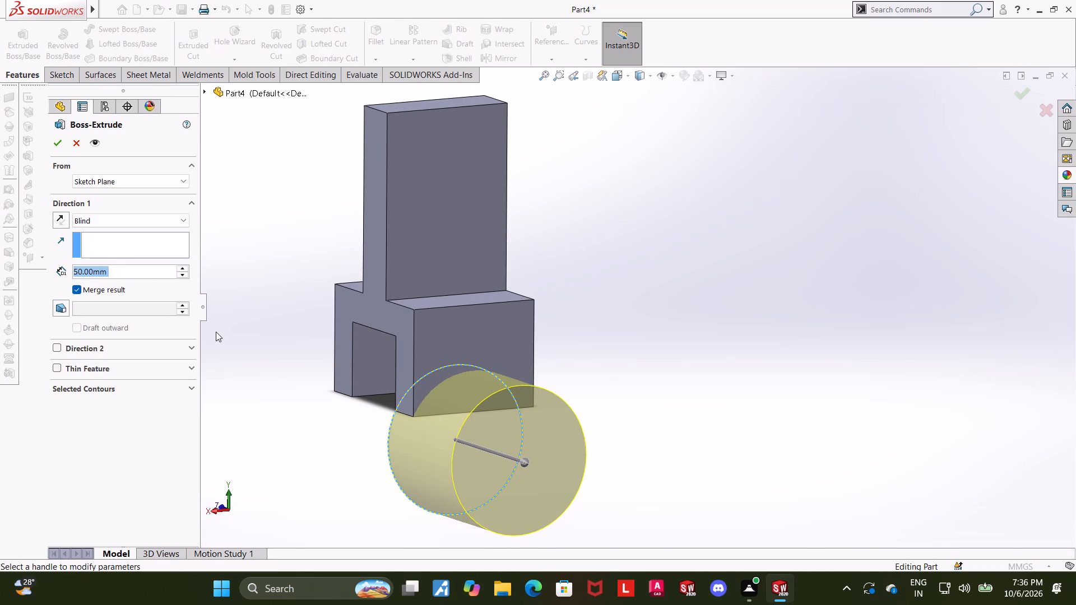
{"action": "type", "text": "18"}
{"action": "key", "text": "Return"}
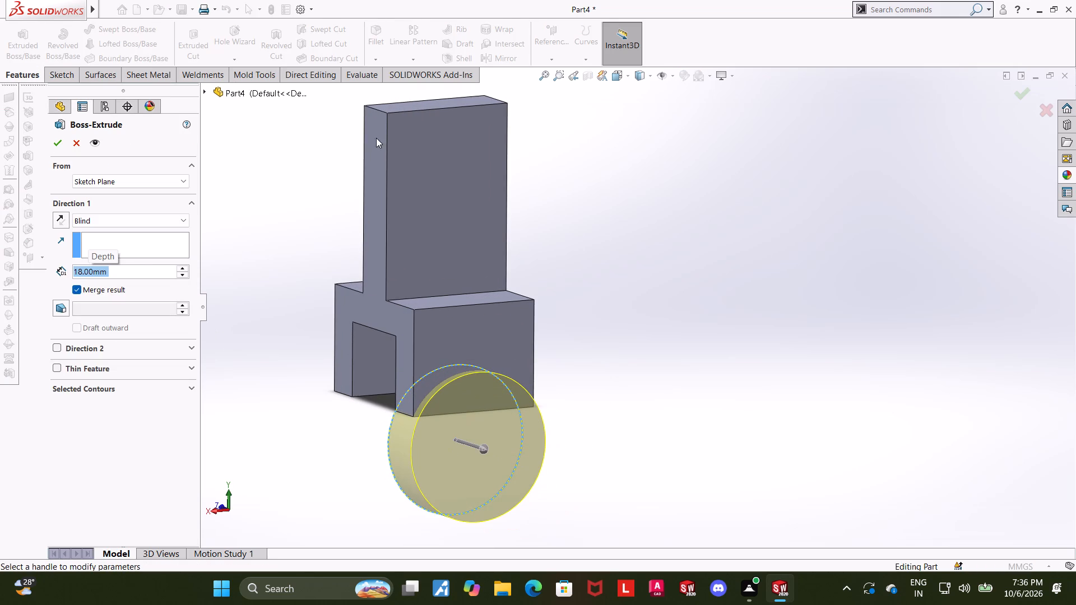
{"action": "left_click", "coordinate": [52, 148]}
{"action": "left_click", "coordinate": [626, 275]}
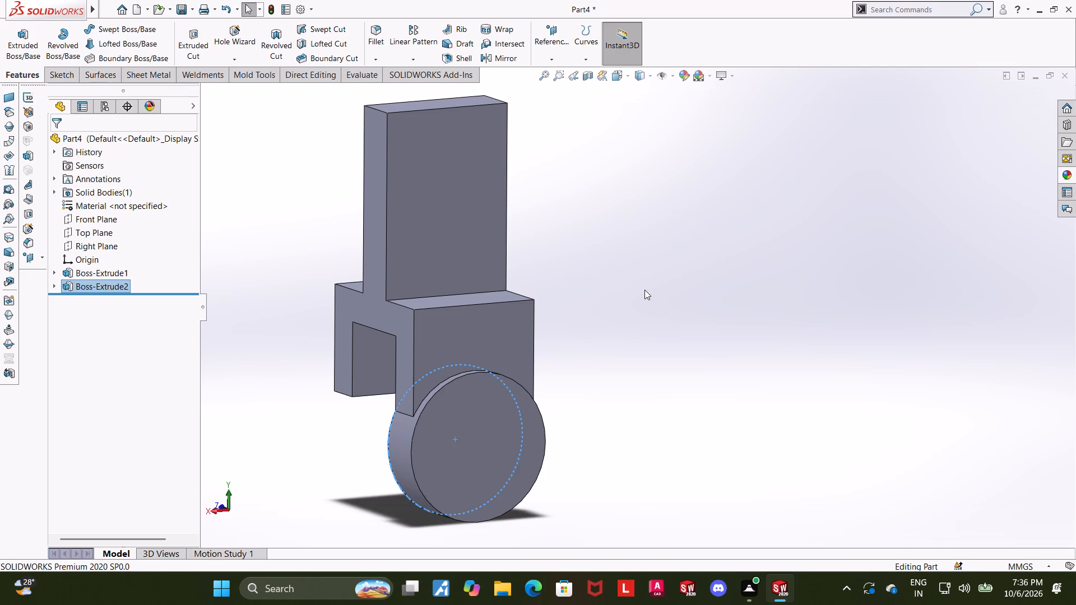
Mirror the round boss feature about the Front Plane onto the opposite fork leg.
{"action": "middle_click_drag", "start_coordinate": [661, 294], "coordinate": [694, 322]}
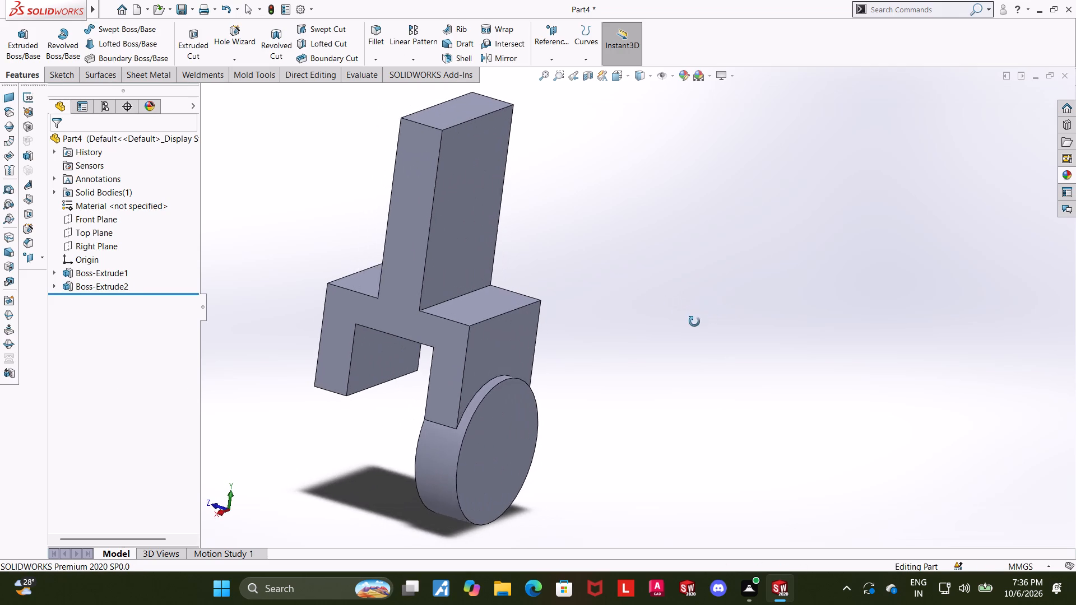
{"action": "middle_click_drag", "start_coordinate": [694, 322], "coordinate": [688, 320]}
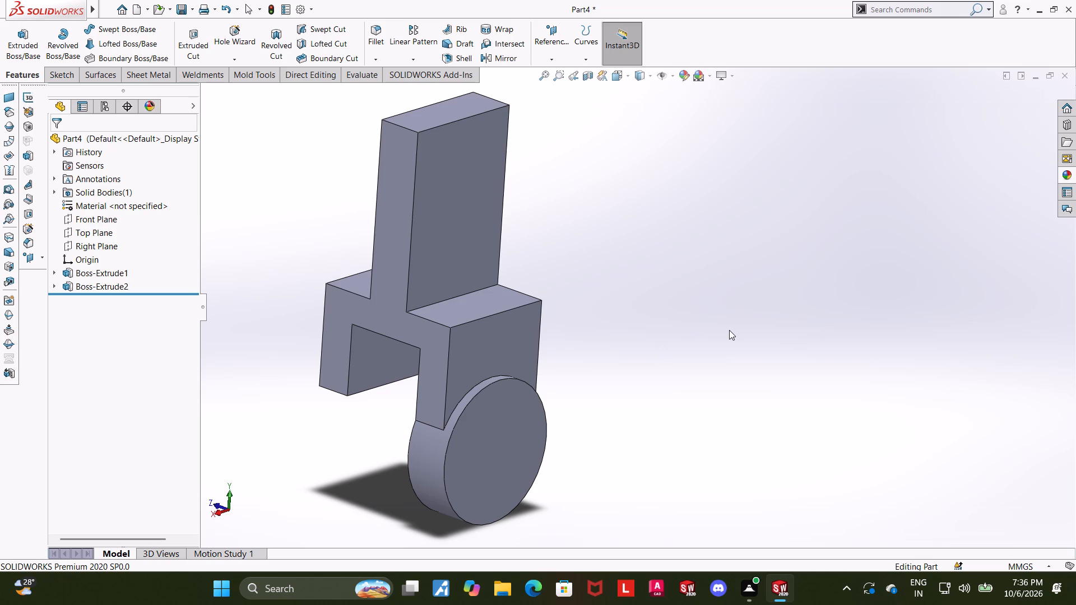
{"action": "left_click", "coordinate": [754, 344]}
{"action": "middle_click_drag", "start_coordinate": [550, 366], "coordinate": [504, 344]}
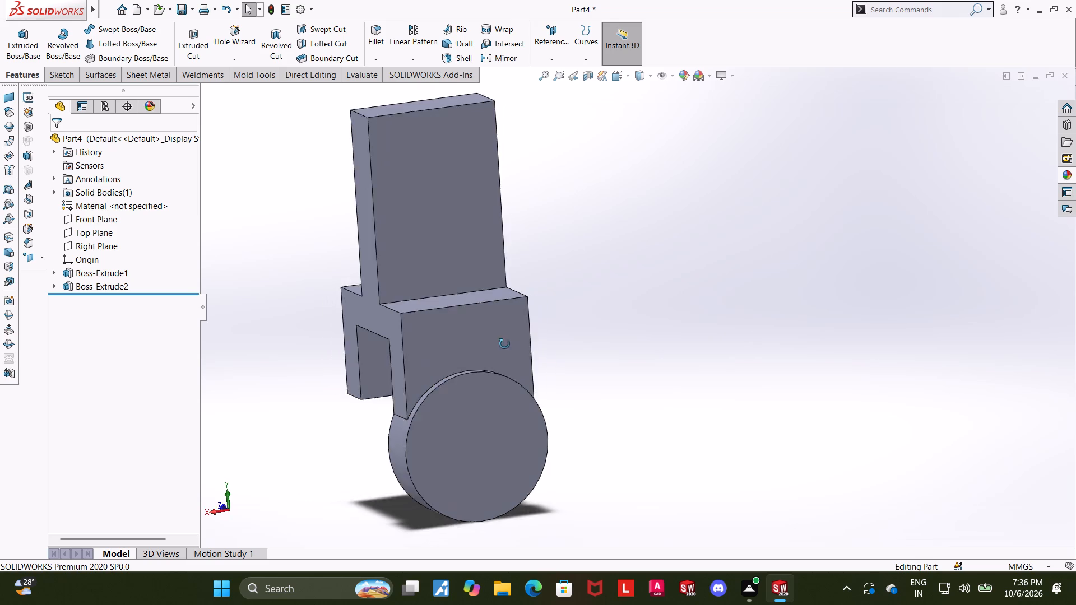
{"action": "middle_click_drag", "start_coordinate": [504, 344], "coordinate": [599, 338]}
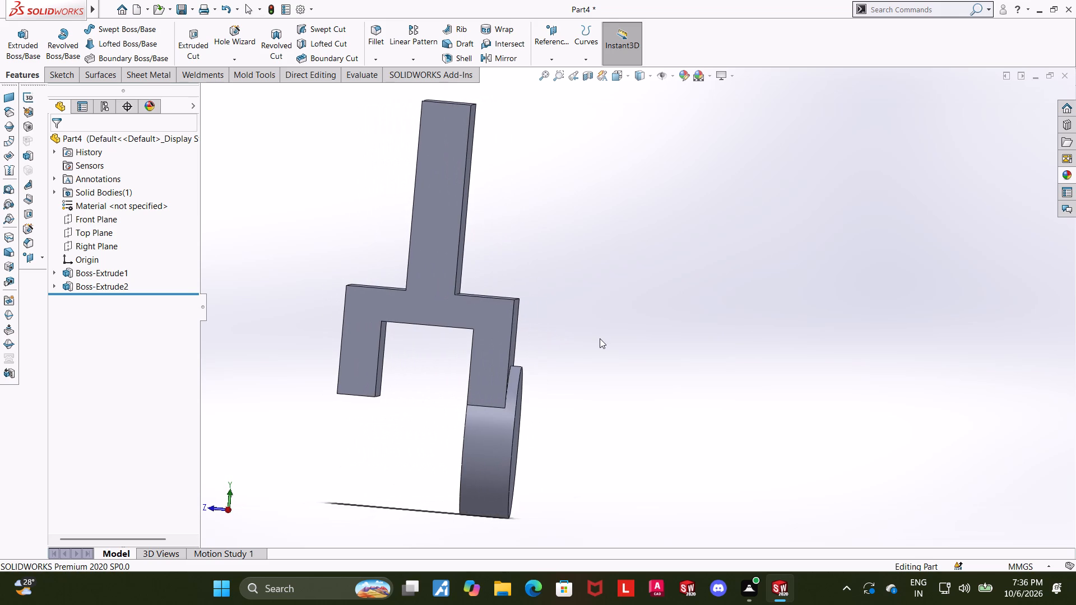
{"action": "middle_click_drag", "start_coordinate": [615, 353], "coordinate": [614, 342]}
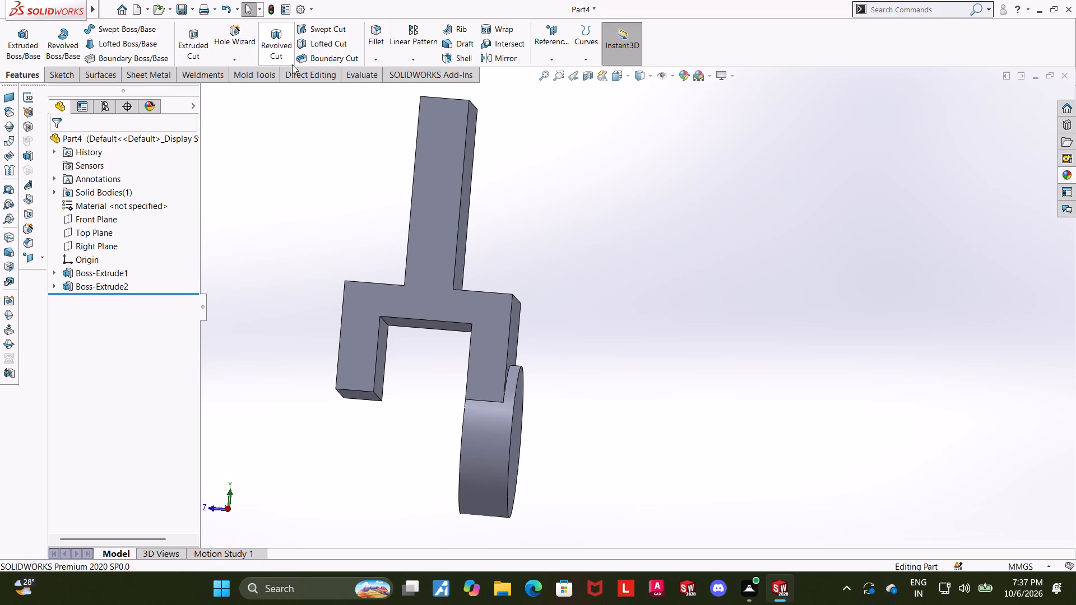
{"action": "left_click", "coordinate": [493, 58]}
{"action": "left_click", "coordinate": [206, 95]}
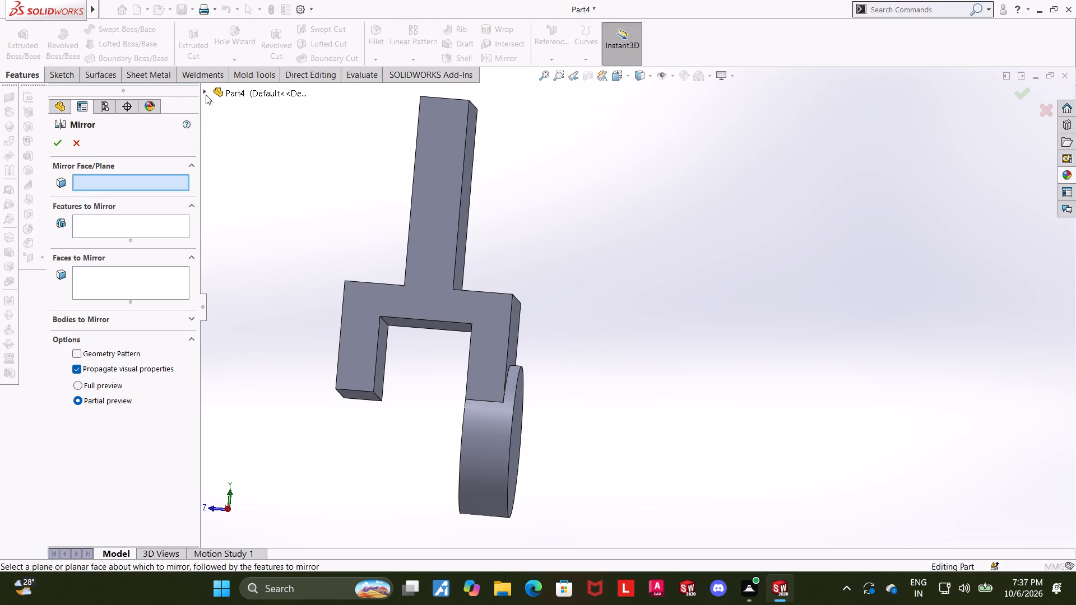
{"action": "left_click", "coordinate": [246, 176]}
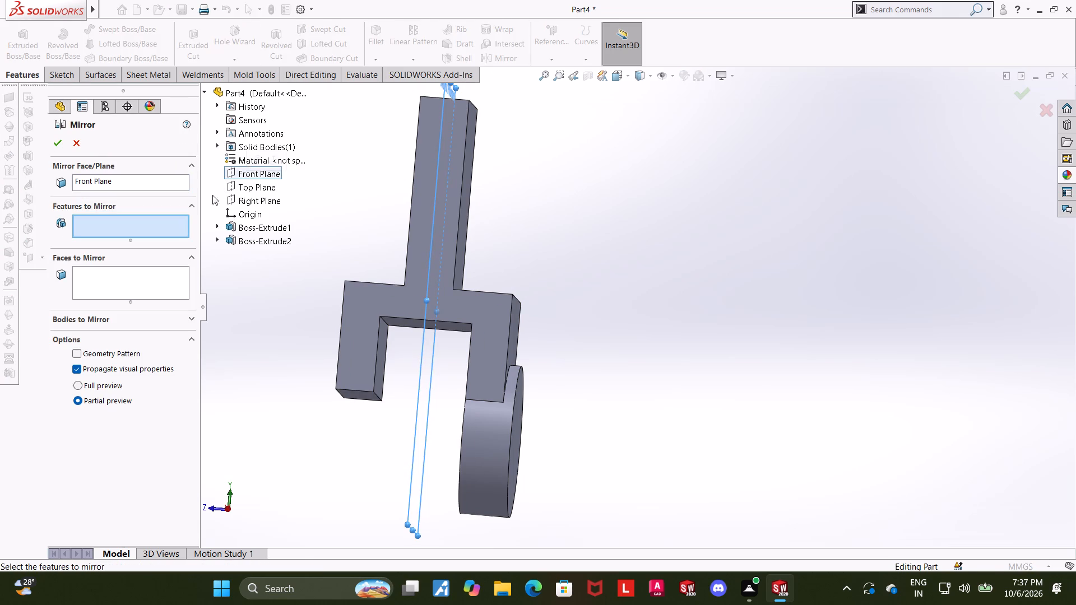
{"action": "left_click", "coordinate": [241, 237]}
{"action": "left_click", "coordinate": [56, 143]}
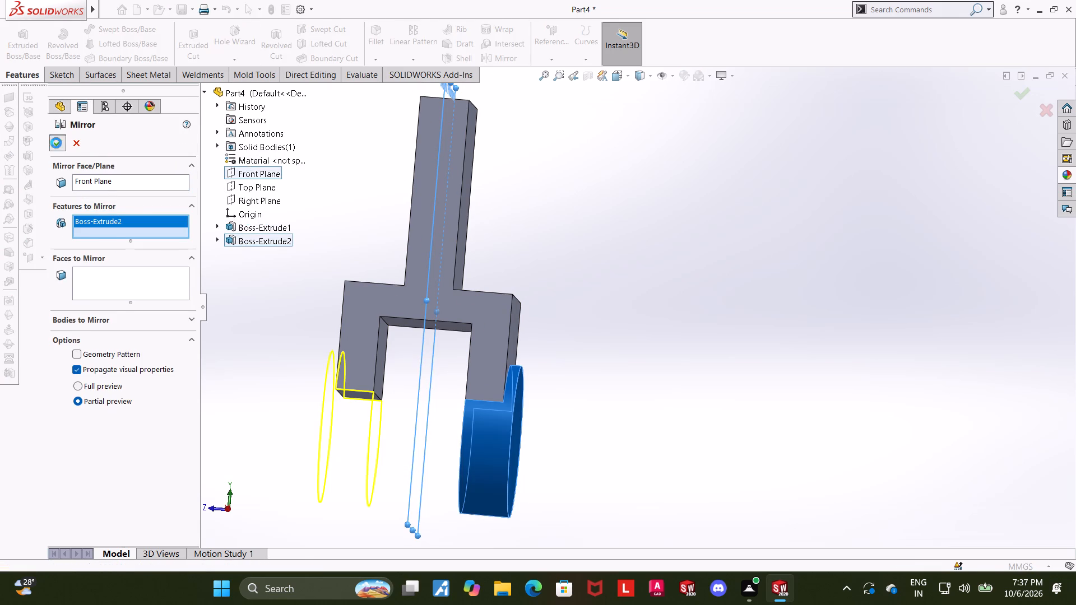
{"action": "left_click", "coordinate": [488, 225]}
{"action": "middle_click_drag", "start_coordinate": [689, 272], "coordinate": [658, 297]}
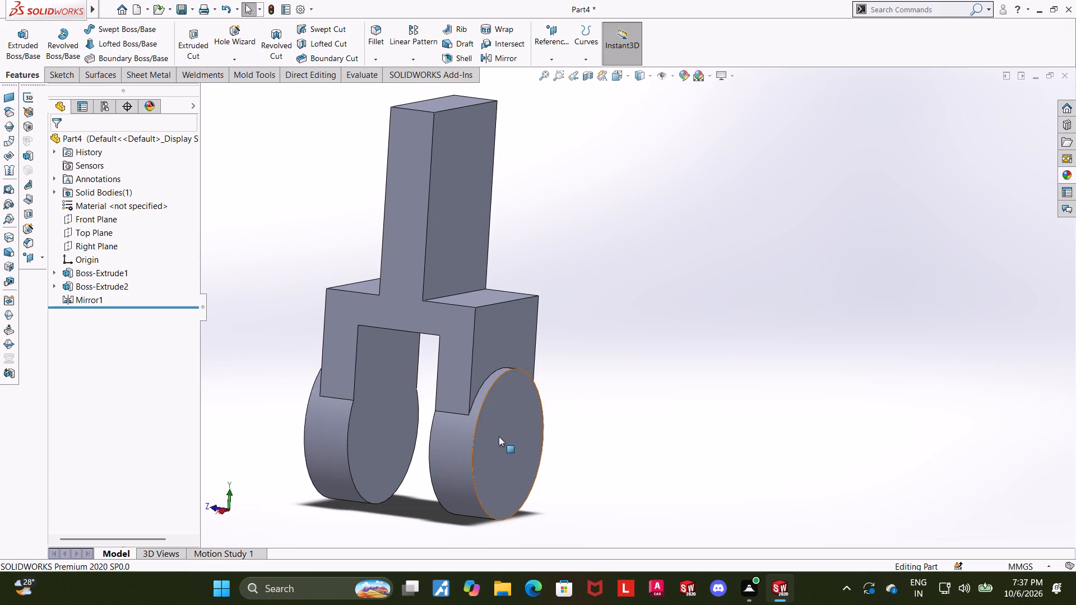
Start a sketch on the outer face of one round fork end and draw a concentric circle about 40 mm in diameter.
{"action": "left_click", "coordinate": [499, 436]}
{"action": "left_click", "coordinate": [548, 405]}
{"action": "left_click", "coordinate": [64, 318]}
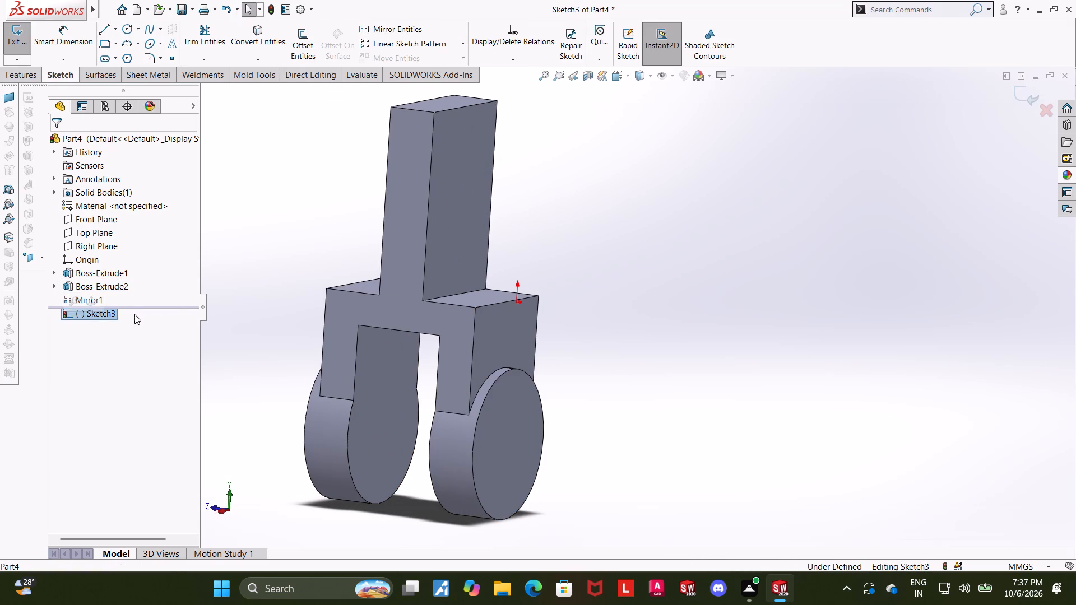
{"action": "left_click", "coordinate": [234, 325]}
{"action": "left_click", "coordinate": [92, 309]}
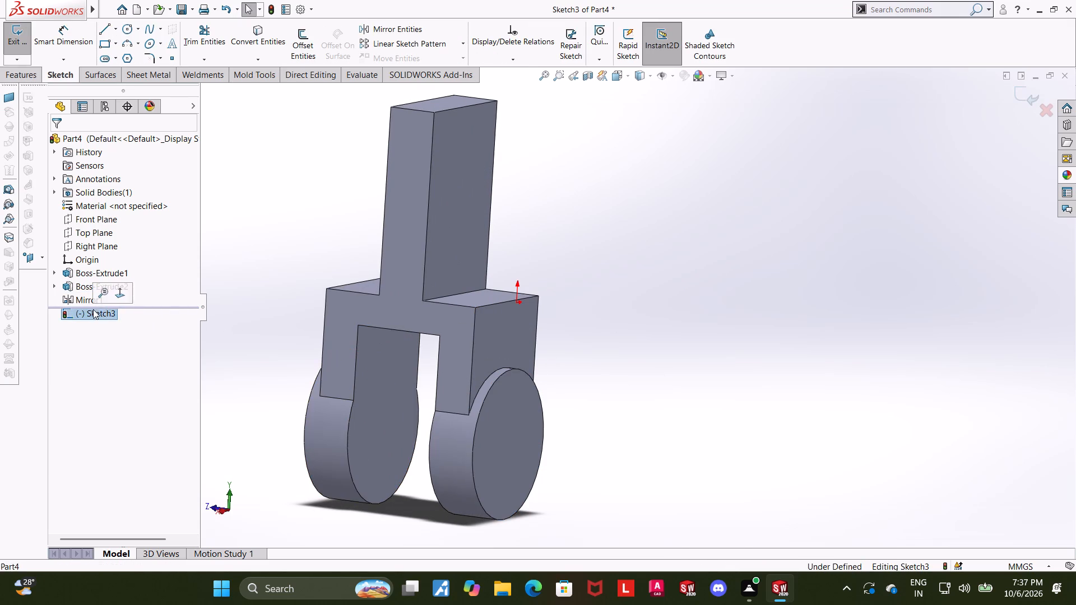
{"action": "left_click", "coordinate": [122, 299]}
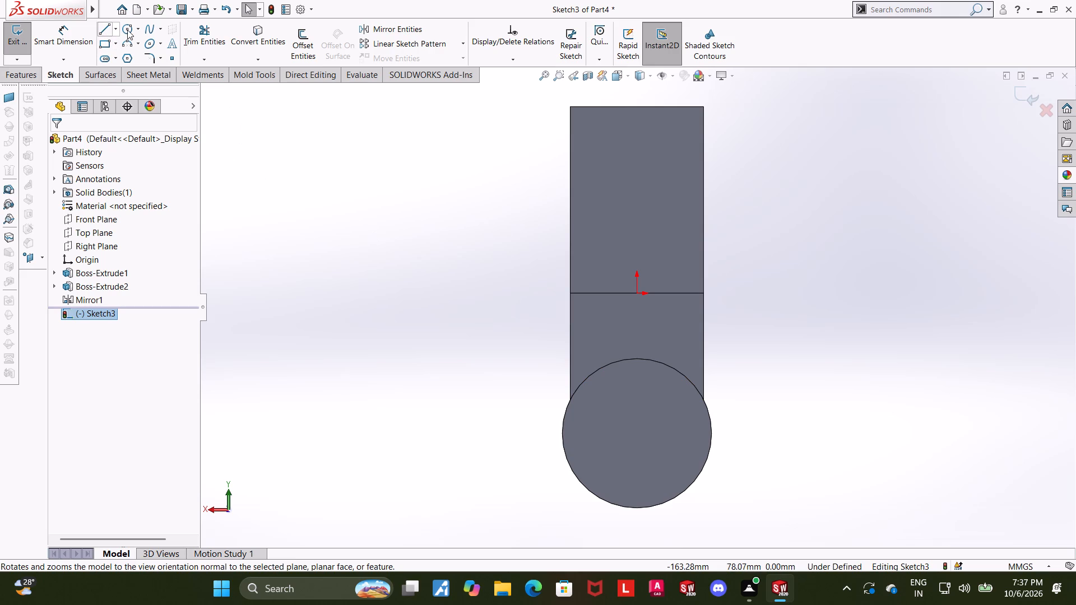
{"action": "left_click", "coordinate": [127, 30]}
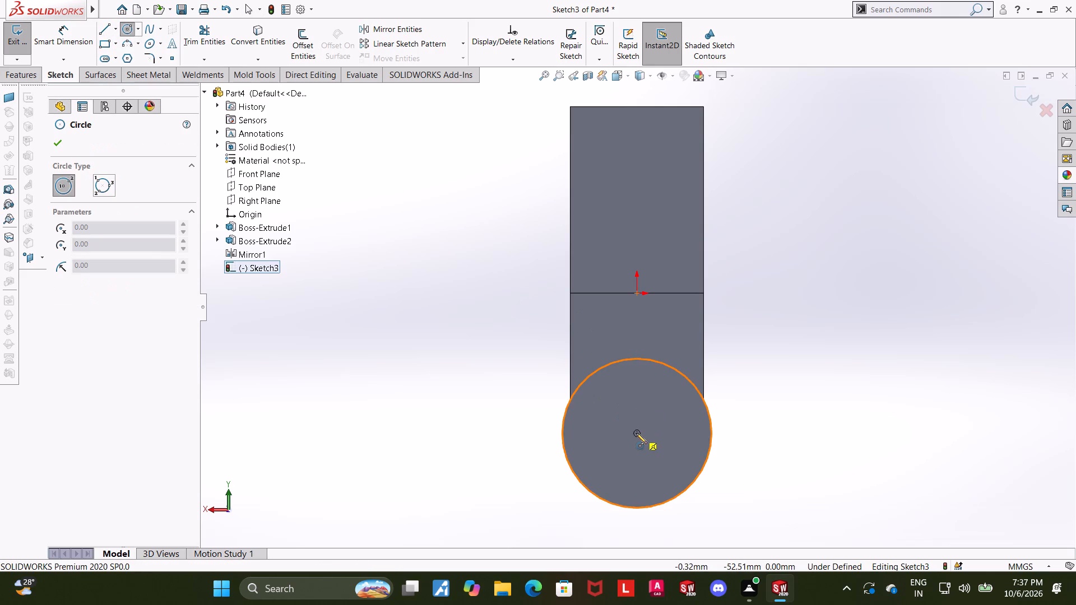
{"action": "left_click", "coordinate": [636, 433]}
{"action": "left_click", "coordinate": [676, 397]}
{"action": "key", "text": "Escape"}
{"action": "key", "text": "Escape"}
Set the concentric circle's diameter to 32 mm and exit the sketch.
{"action": "left_click", "coordinate": [57, 39]}
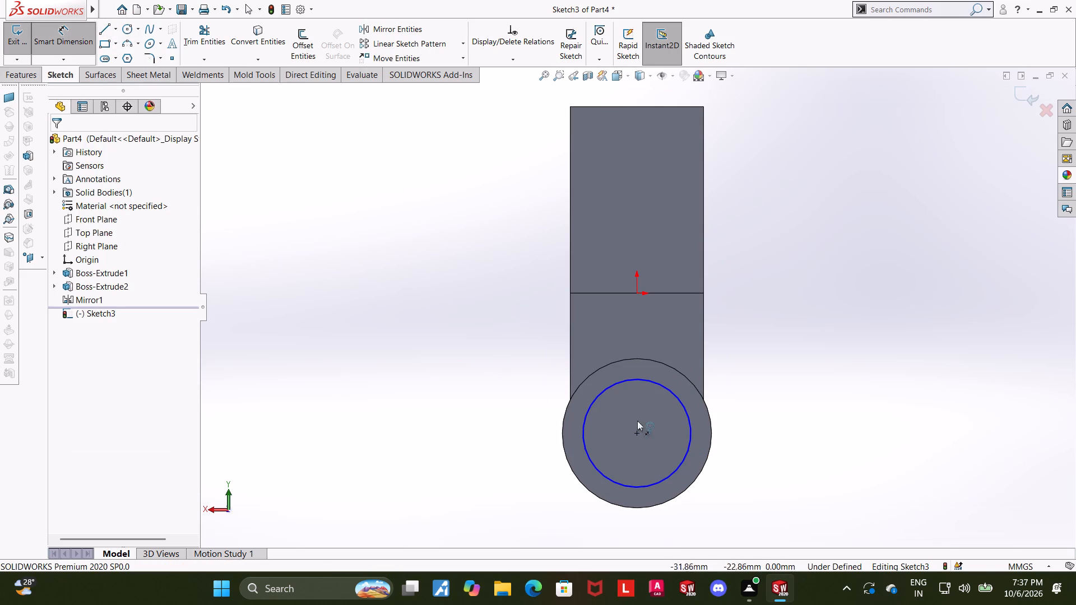
{"action": "left_click", "coordinate": [681, 459]}
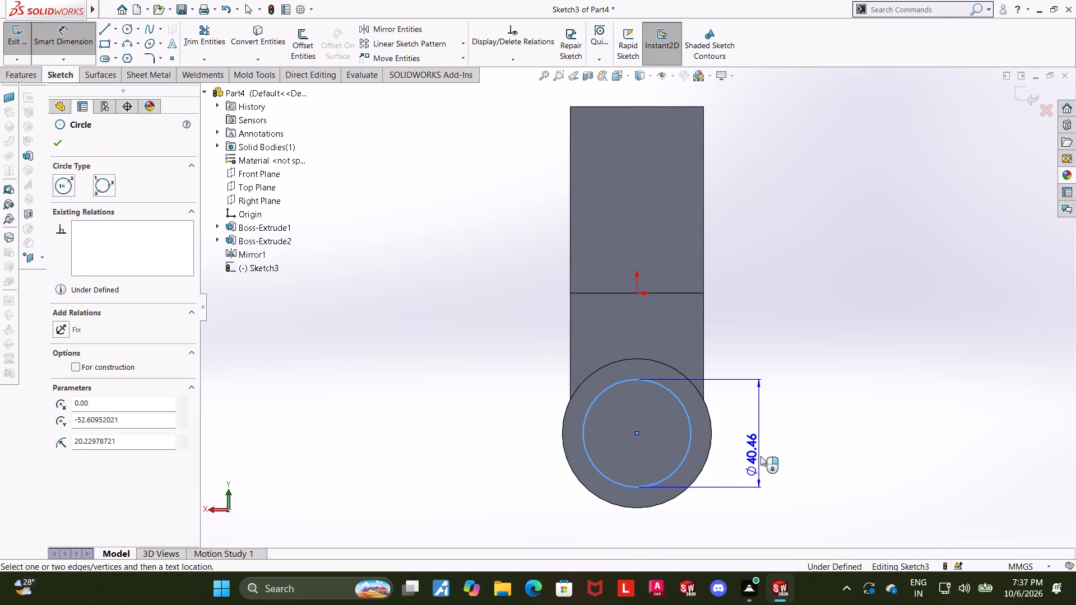
{"action": "left_click", "coordinate": [760, 456]}
{"action": "type", "text": "32"}
{"action": "key", "text": "Return"}
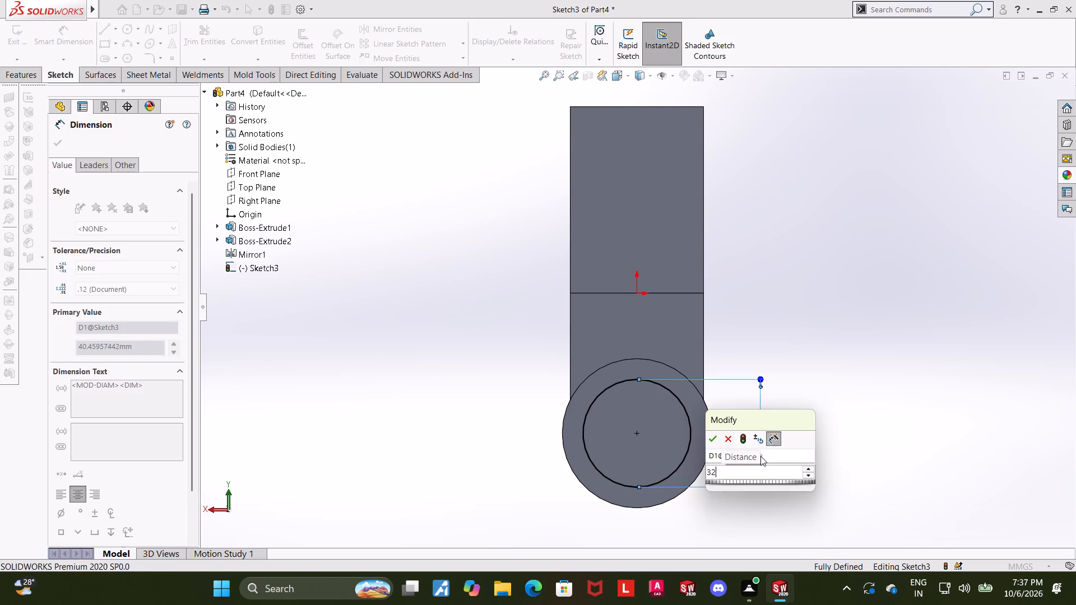
{"action": "key", "text": "Escape"}
{"action": "key", "text": "Escape"}
{"action": "left_click", "coordinate": [1022, 100]}
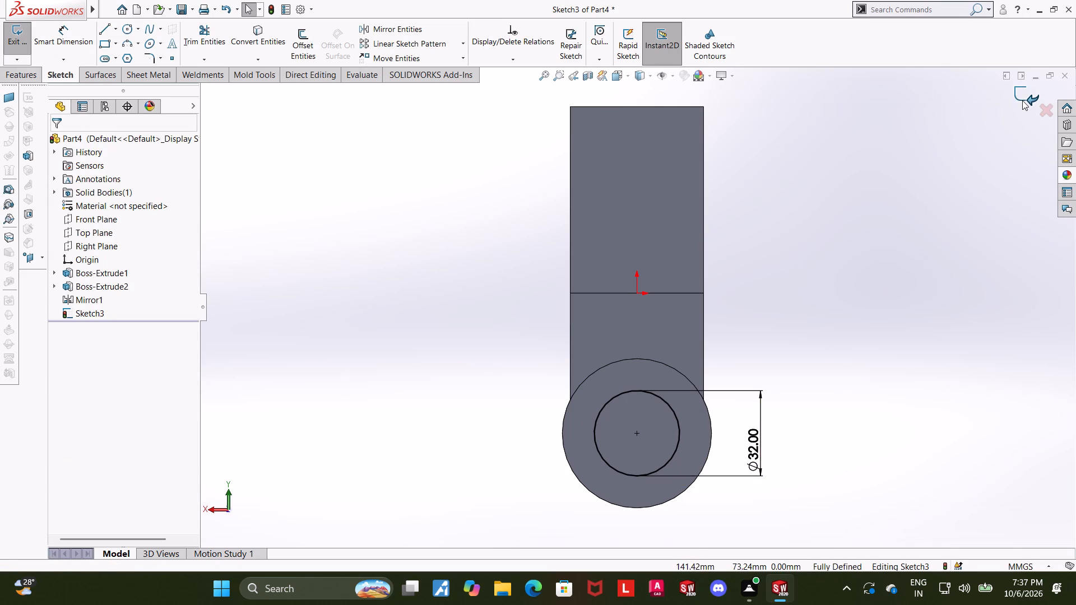
{"action": "left_click", "coordinate": [801, 359]}
Cut the 32 mm circle through all so the hole passes through both round fork ends.
{"action": "middle_click_drag", "start_coordinate": [788, 350], "coordinate": [820, 372]}
{"action": "scroll", "coordinate": [818, 371], "scroll_direction": "up", "scroll_amount": 1}
{"action": "left_click", "coordinate": [187, 39]}
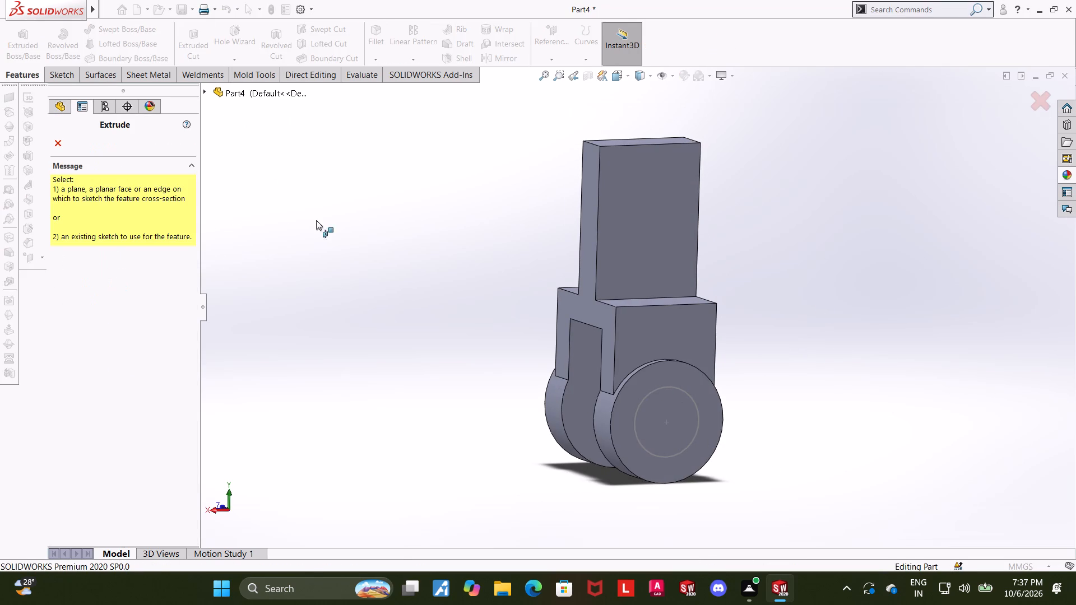
{"action": "middle_click_drag", "start_coordinate": [316, 220], "coordinate": [352, 225]}
{"action": "left_click", "coordinate": [701, 447]}
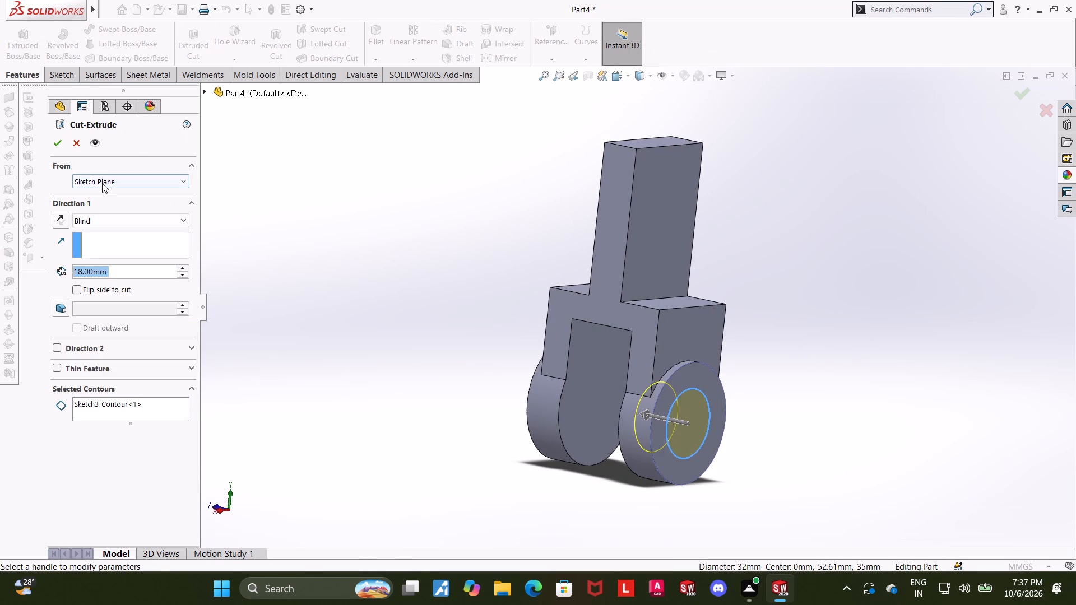
{"action": "left_click", "coordinate": [89, 217]}
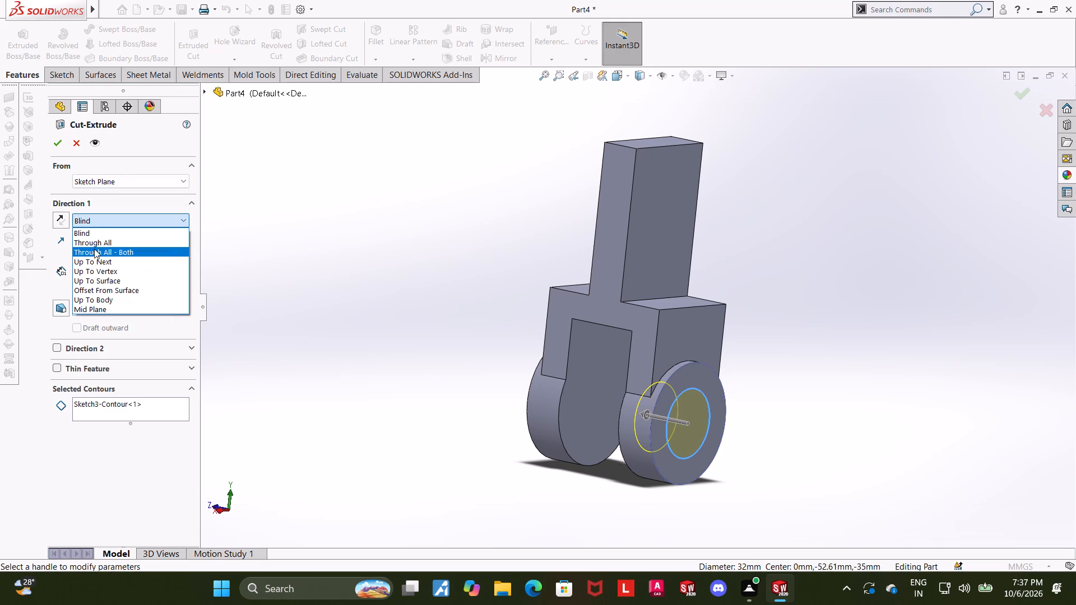
{"action": "left_click", "coordinate": [95, 246]}
{"action": "left_click", "coordinate": [55, 140]}
{"action": "left_click", "coordinate": [368, 317]}
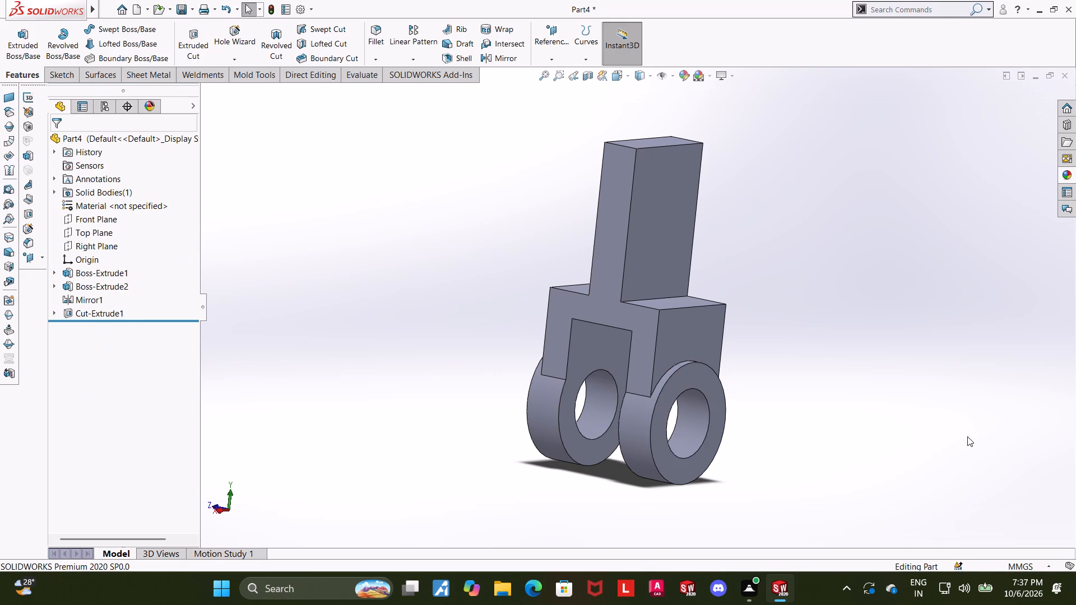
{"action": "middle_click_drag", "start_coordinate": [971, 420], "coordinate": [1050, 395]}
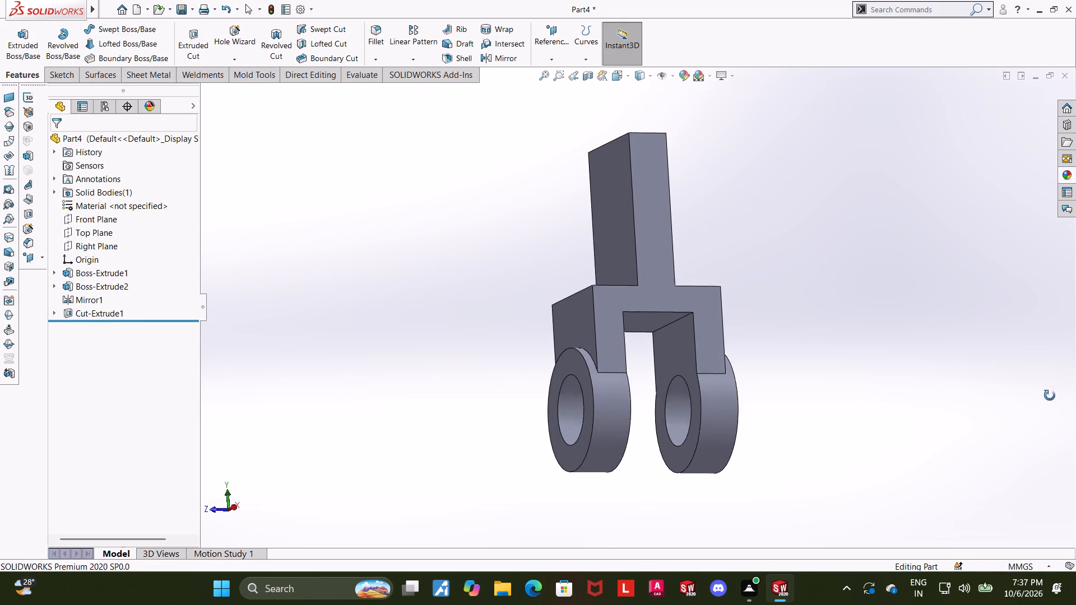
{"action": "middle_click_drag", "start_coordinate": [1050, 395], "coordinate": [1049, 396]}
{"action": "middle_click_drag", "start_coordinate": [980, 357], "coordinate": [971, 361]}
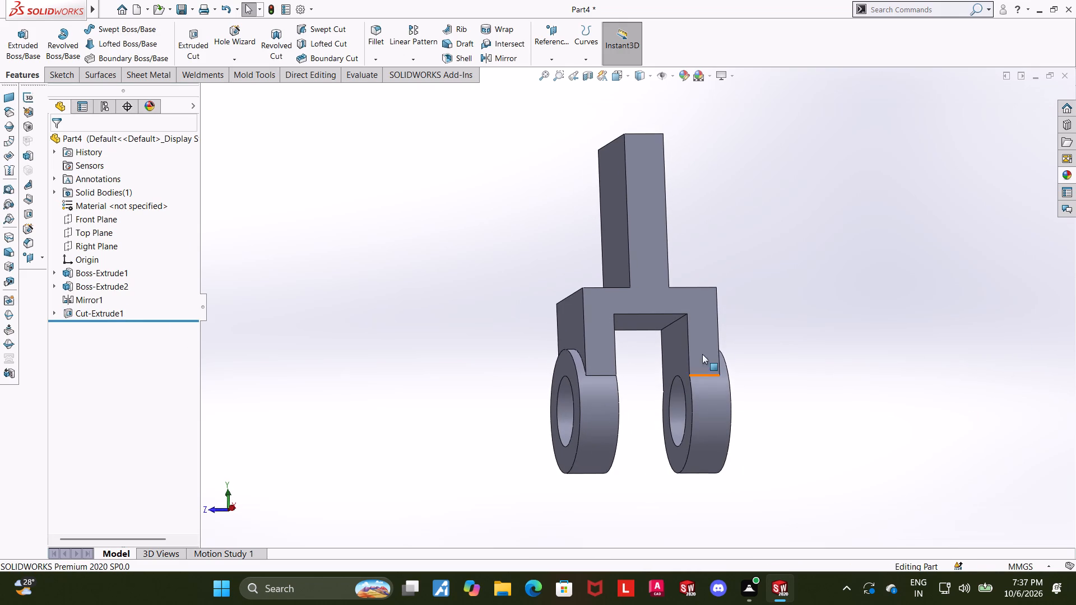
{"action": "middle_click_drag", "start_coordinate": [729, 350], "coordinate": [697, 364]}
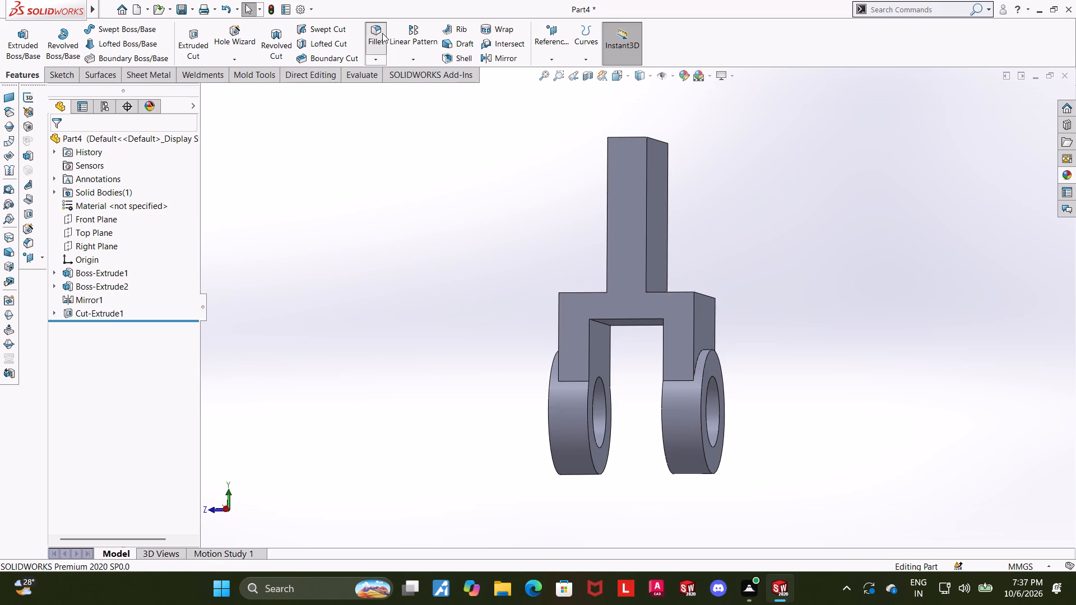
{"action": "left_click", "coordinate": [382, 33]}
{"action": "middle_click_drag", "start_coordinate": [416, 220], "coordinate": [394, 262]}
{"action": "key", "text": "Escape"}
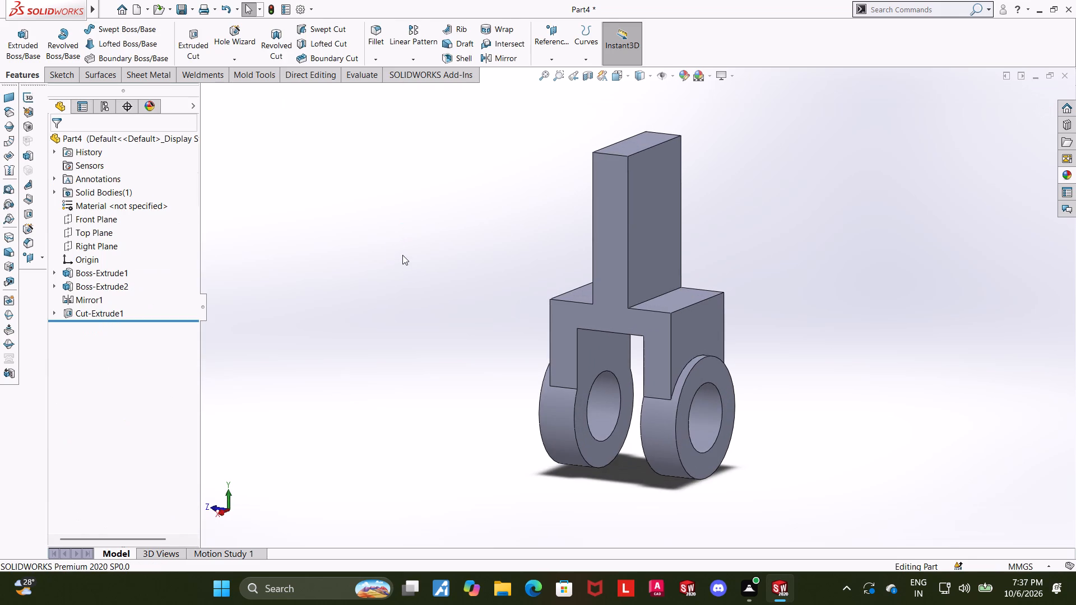
Start a sketch on the stem's broad side face and draw a circle about 53 mm in diameter centred on the top edge's midpoint.
{"action": "middle_click_drag", "start_coordinate": [732, 137], "coordinate": [721, 181]}
{"action": "left_click", "coordinate": [651, 196]}
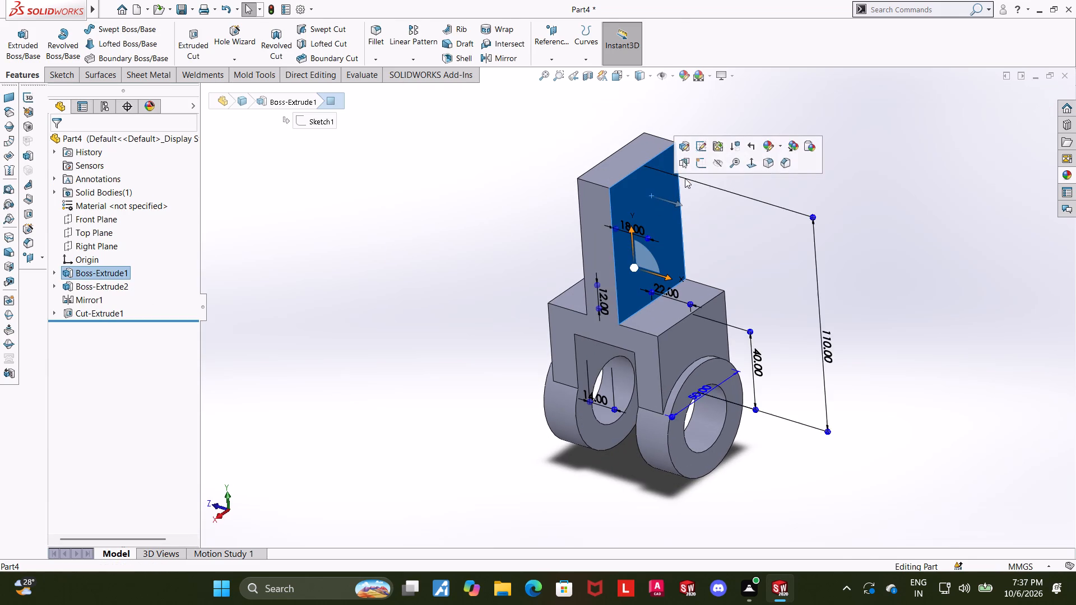
{"action": "left_click", "coordinate": [699, 167]}
{"action": "left_click", "coordinate": [95, 331]}
{"action": "left_click", "coordinate": [117, 318]}
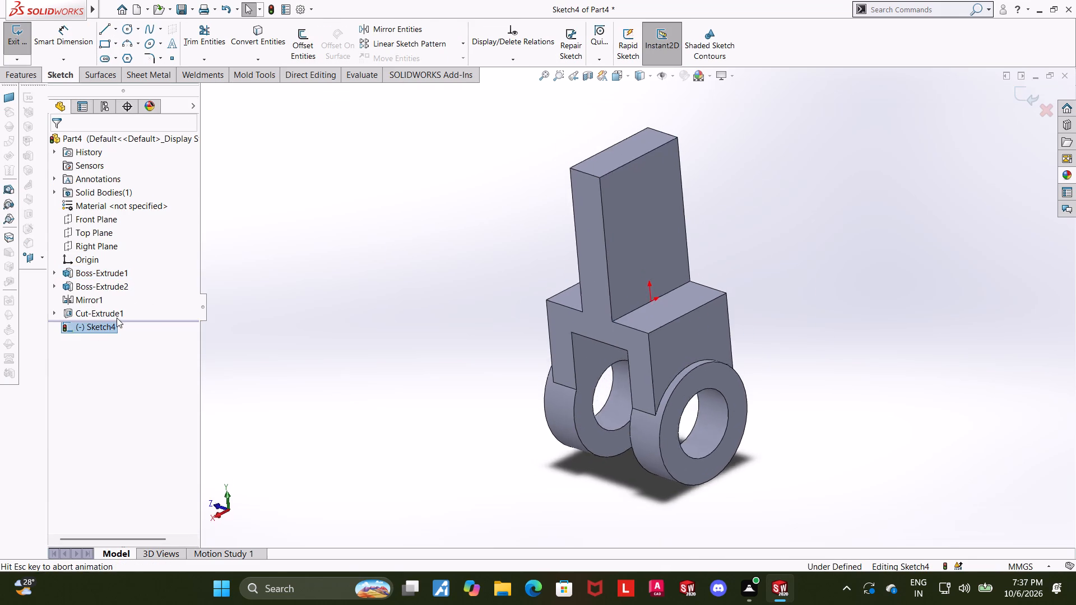
{"action": "scroll", "coordinate": [675, 224], "scroll_direction": "up", "scroll_amount": 3}
{"action": "scroll", "coordinate": [677, 165], "scroll_direction": "down", "scroll_amount": 4}
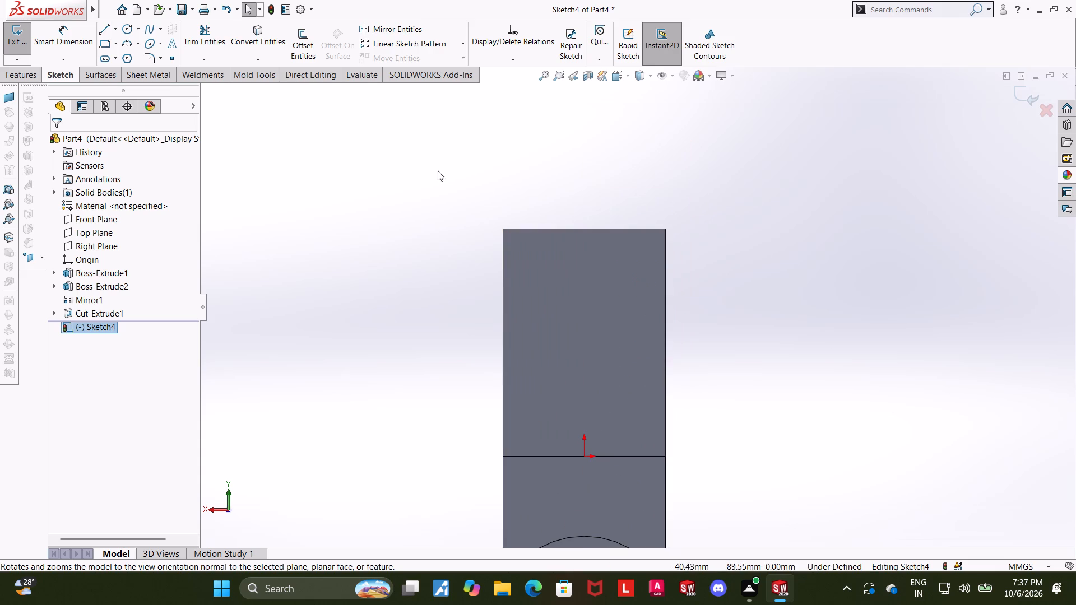
{"action": "left_click", "coordinate": [131, 34]}
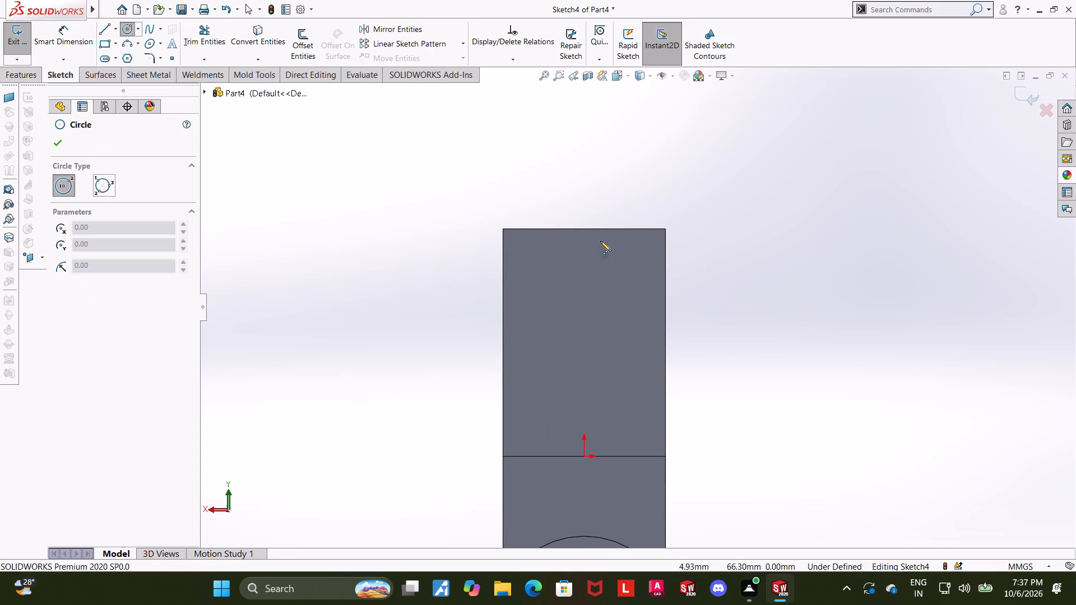
{"action": "left_click", "coordinate": [584, 229]}
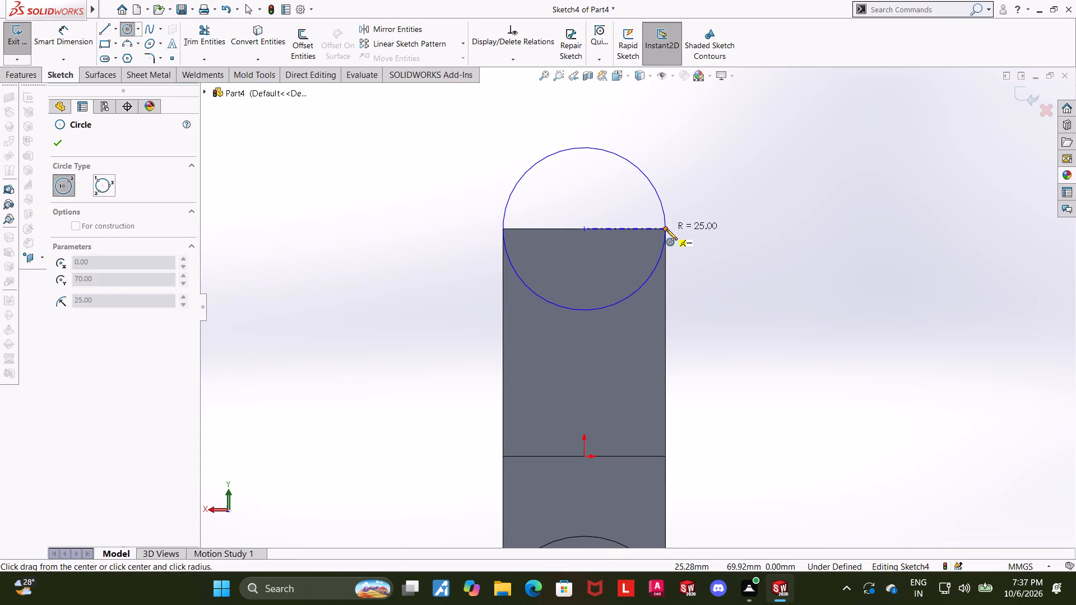
{"action": "left_click", "coordinate": [661, 191]}
{"action": "key", "text": "Escape"}
{"action": "key", "text": "Escape"}
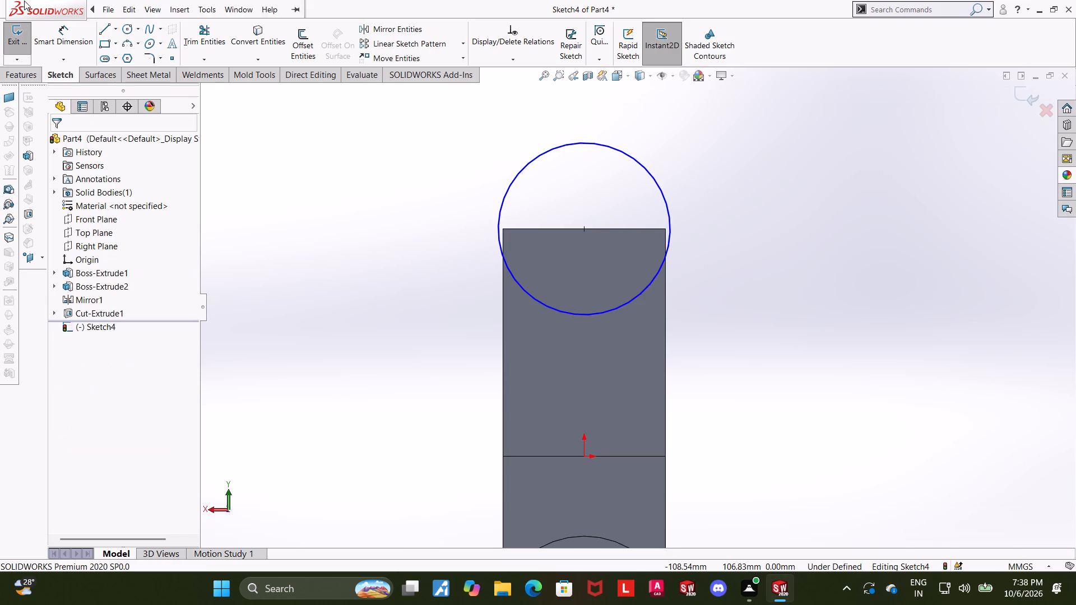
Set the diameter of the circle at the stem's top to 50 mm.
{"action": "left_click", "coordinate": [60, 39]}
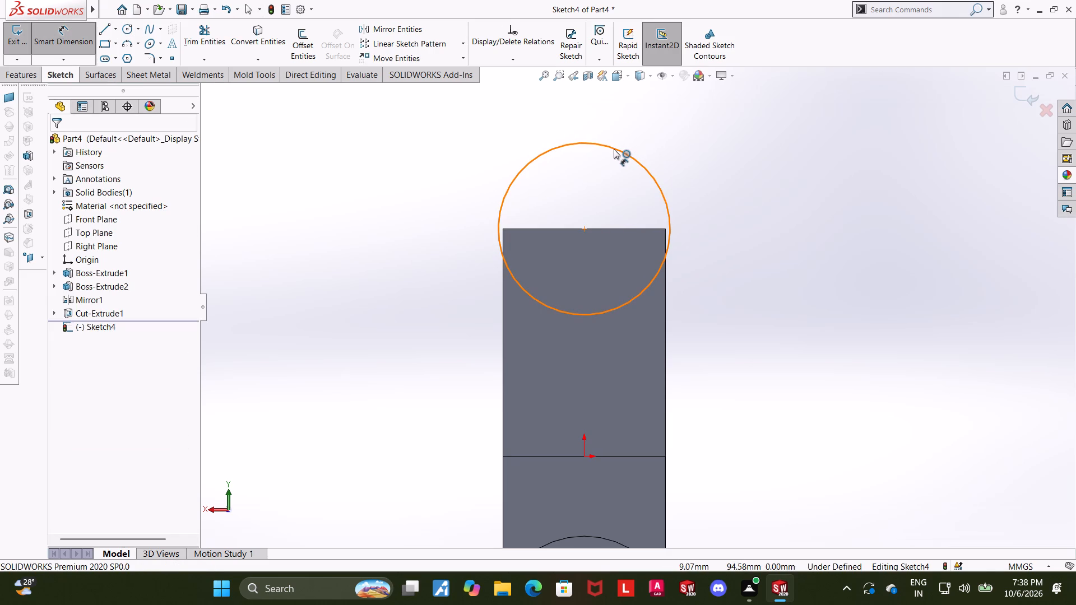
{"action": "left_click", "coordinate": [612, 148]}
{"action": "left_click", "coordinate": [615, 121]}
{"action": "type", "text": "50"}
{"action": "key", "text": "Return"}
{"action": "key", "text": "Escape"}
{"action": "key", "text": "Escape"}
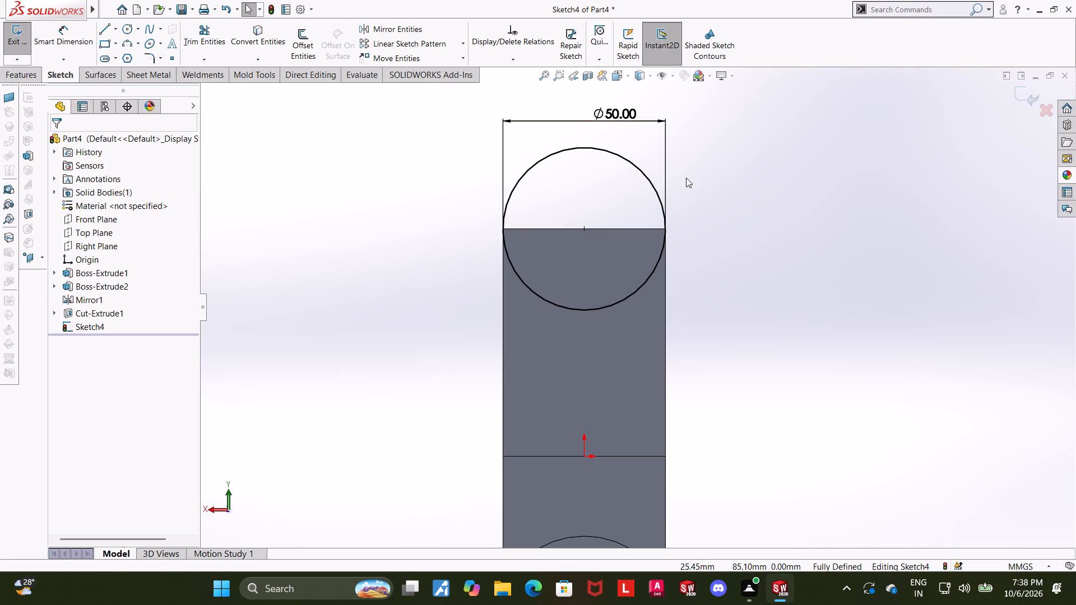
{"action": "left_click", "coordinate": [712, 180]}
Add a horizontal relation between the circle's centre and the stem's top corner, and exit the sketch.
{"action": "left_click", "coordinate": [666, 228]}
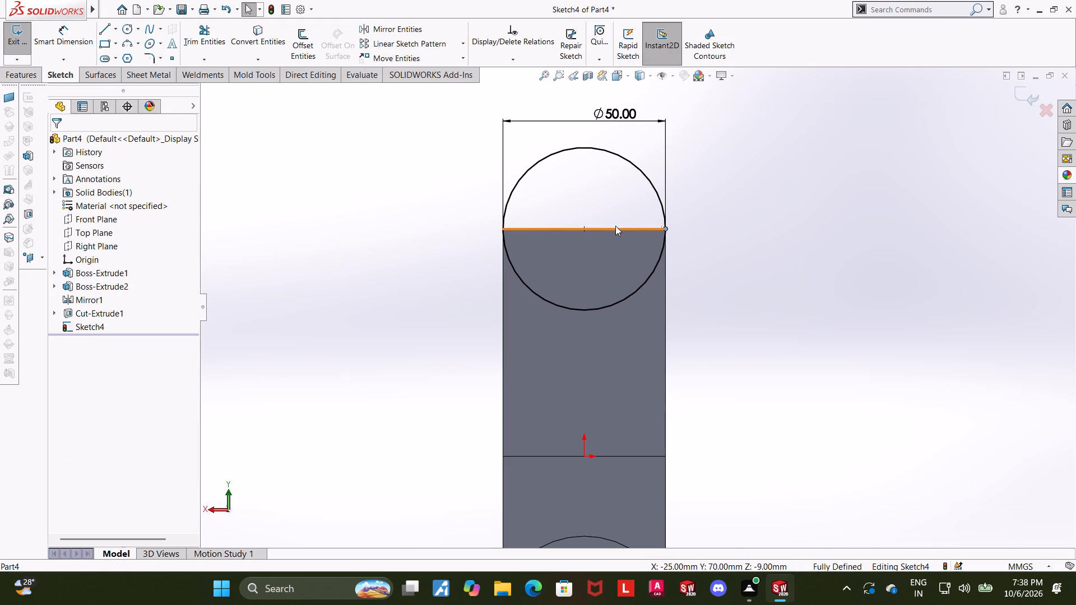
{"action": "left_click", "coordinate": [584, 228], "text": "ctrl"}
{"action": "left_click", "coordinate": [63, 345]}
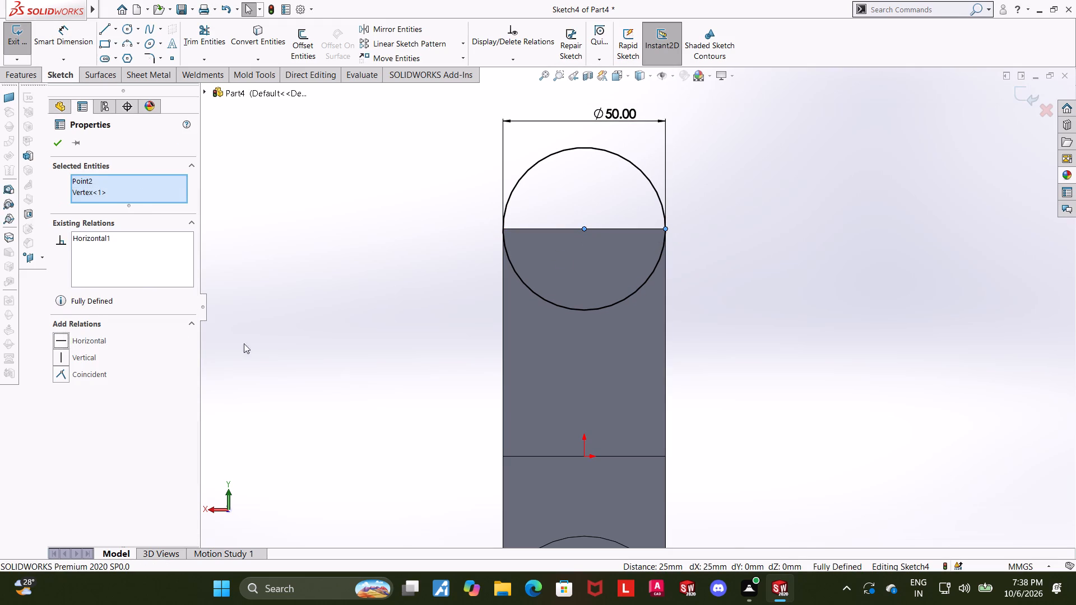
{"action": "left_click", "coordinate": [939, 334]}
{"action": "left_click", "coordinate": [1019, 96]}
{"action": "left_click", "coordinate": [899, 206]}
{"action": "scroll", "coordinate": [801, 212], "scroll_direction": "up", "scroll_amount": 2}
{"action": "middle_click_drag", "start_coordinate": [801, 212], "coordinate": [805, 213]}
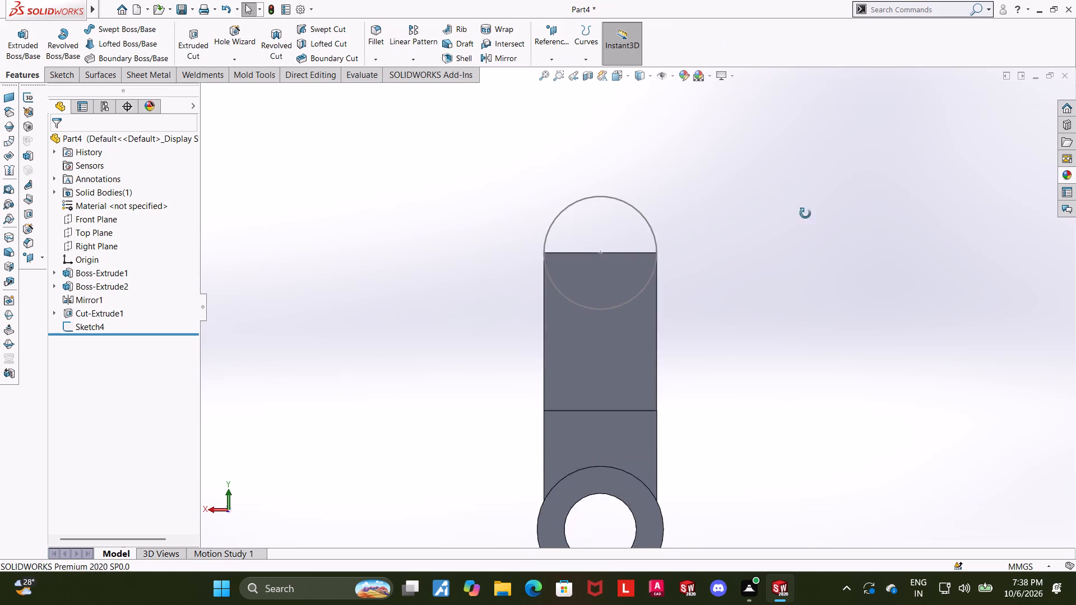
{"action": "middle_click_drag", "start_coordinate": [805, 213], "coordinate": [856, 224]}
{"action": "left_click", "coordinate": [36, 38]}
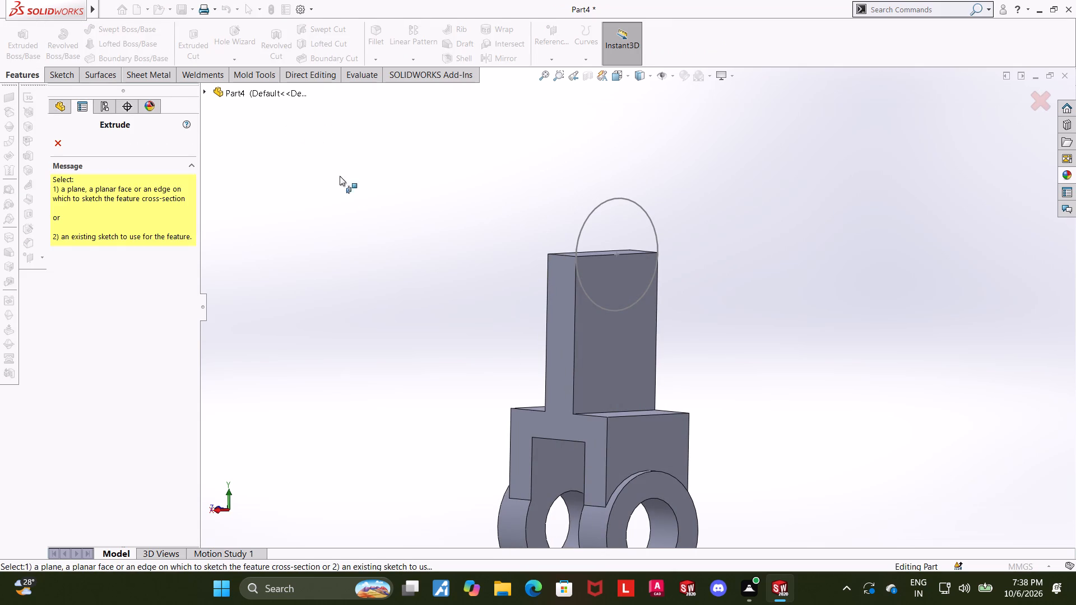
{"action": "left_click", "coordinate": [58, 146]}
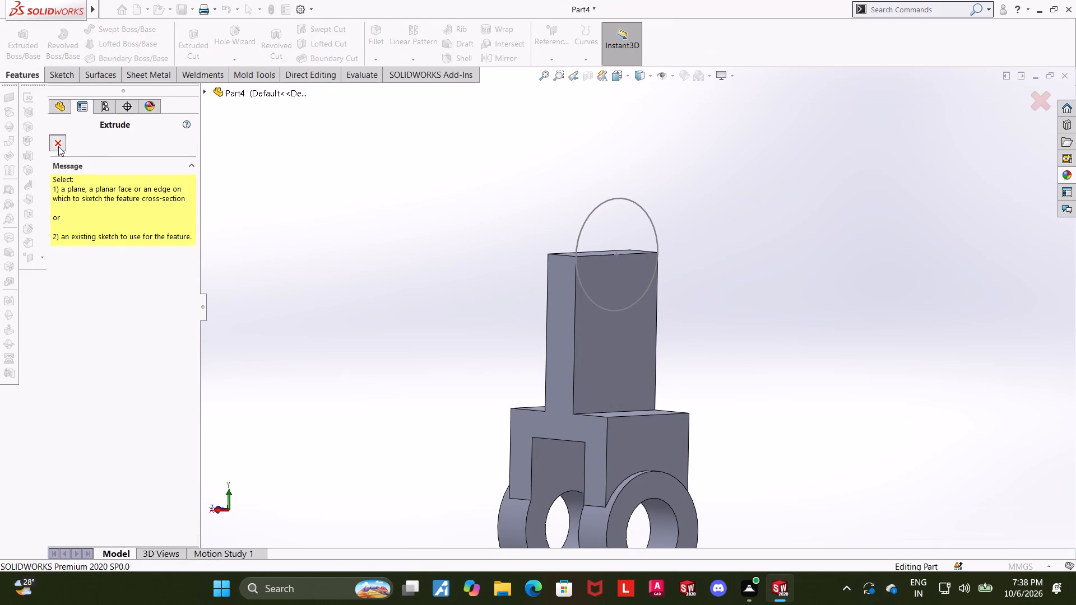
Change the 50 mm circle sketch's plane from the stem face to the Front Plane.
{"action": "left_click", "coordinate": [99, 325]}
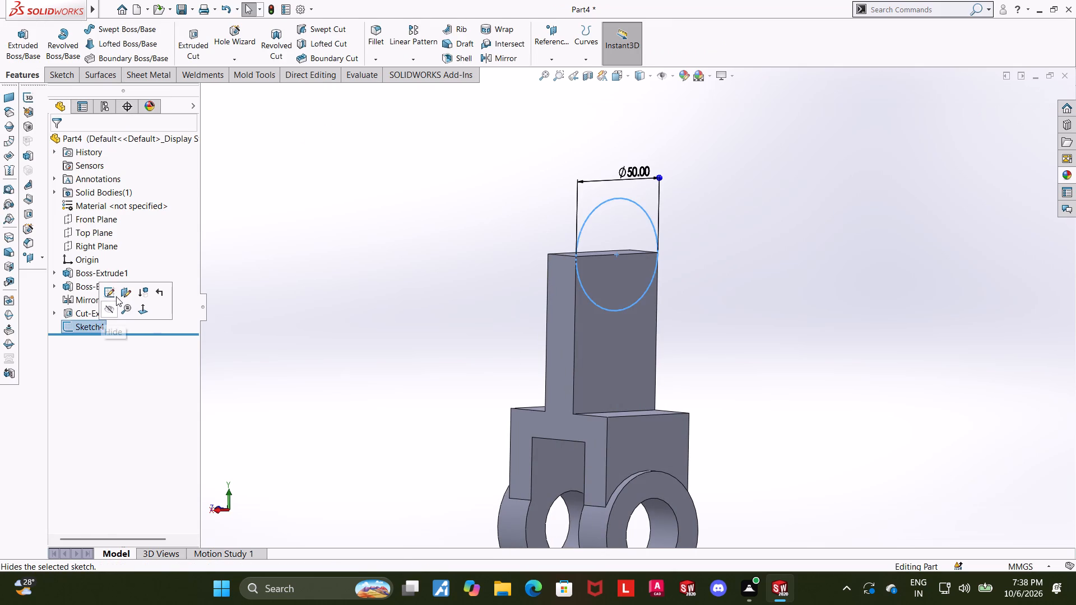
{"action": "left_click", "coordinate": [123, 294]}
{"action": "right_click", "coordinate": [96, 182]}
{"action": "left_click", "coordinate": [119, 206]}
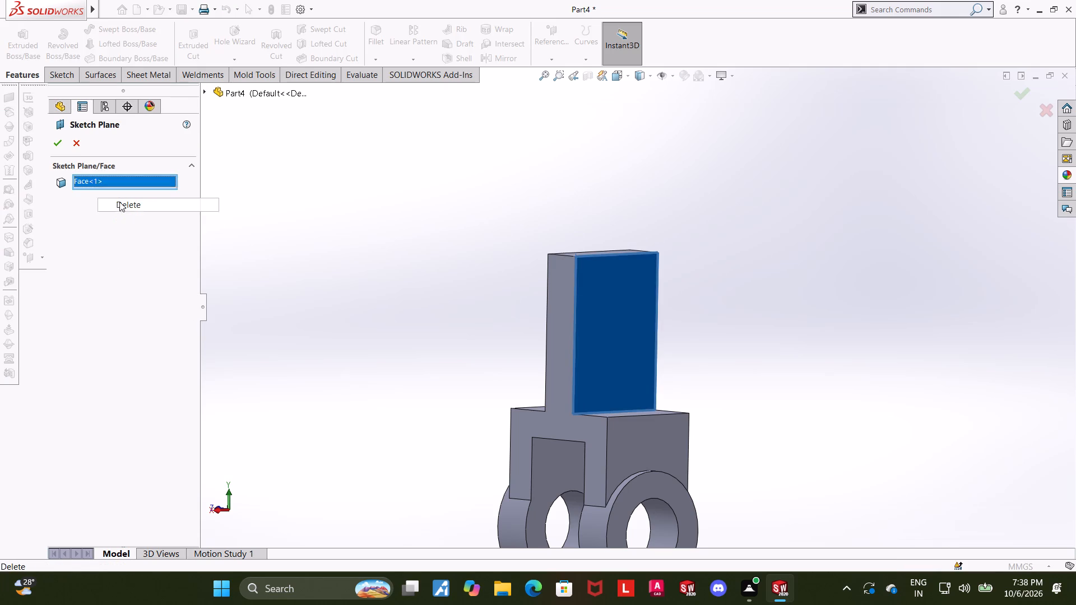
{"action": "left_click", "coordinate": [201, 92]}
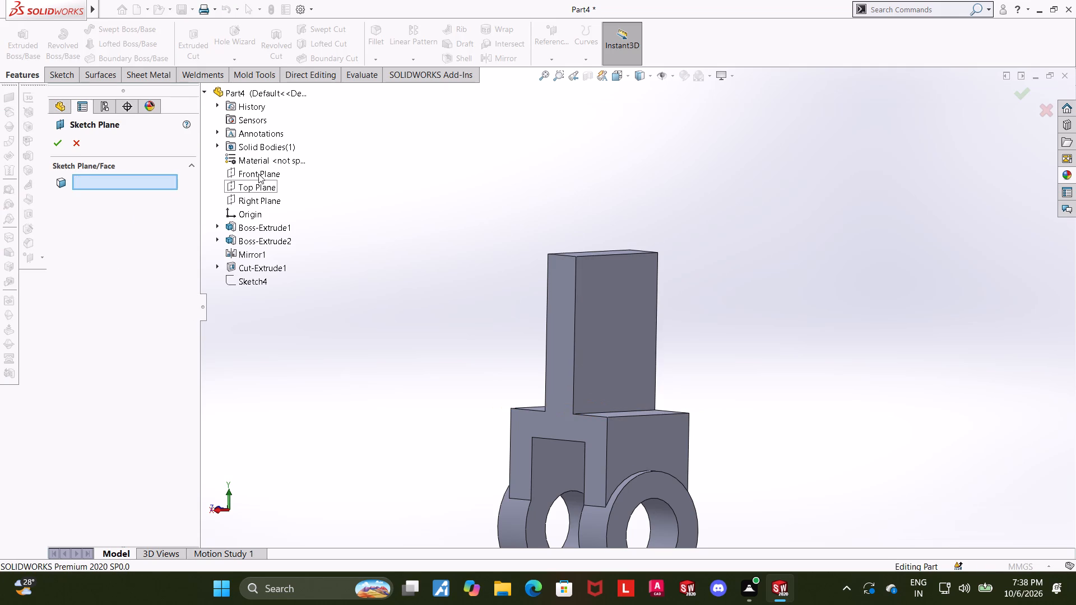
{"action": "left_click", "coordinate": [258, 174]}
{"action": "left_click", "coordinate": [52, 139]}
{"action": "left_click", "coordinate": [416, 209]}
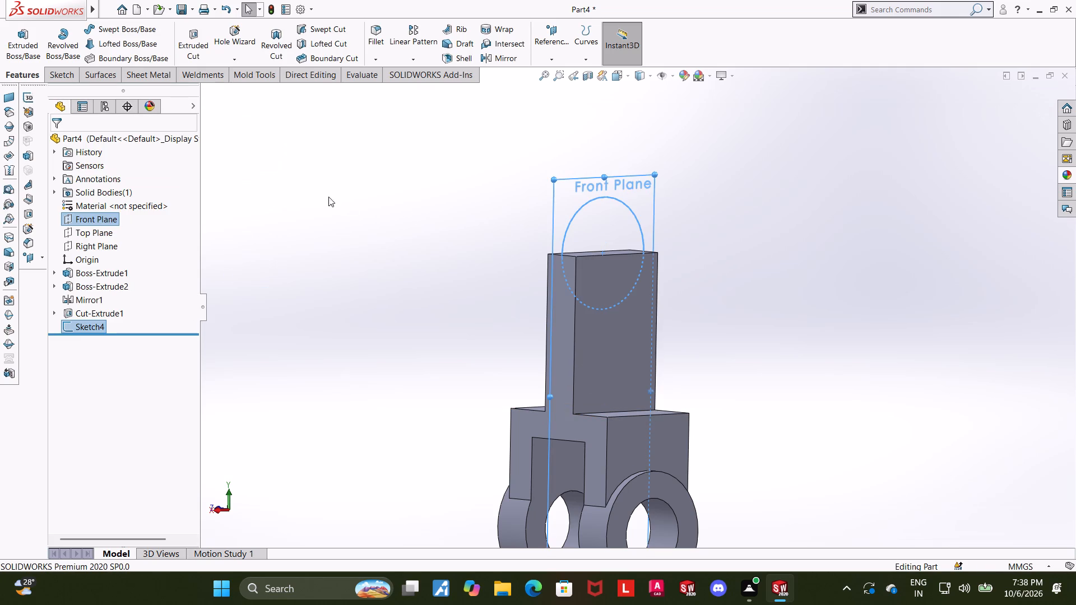
Extrude the 50 mm circle at the stem's top 46 mm with a Mid Plane end condition, merged with the body.
{"action": "left_click", "coordinate": [105, 321]}
{"action": "left_click", "coordinate": [19, 36]}
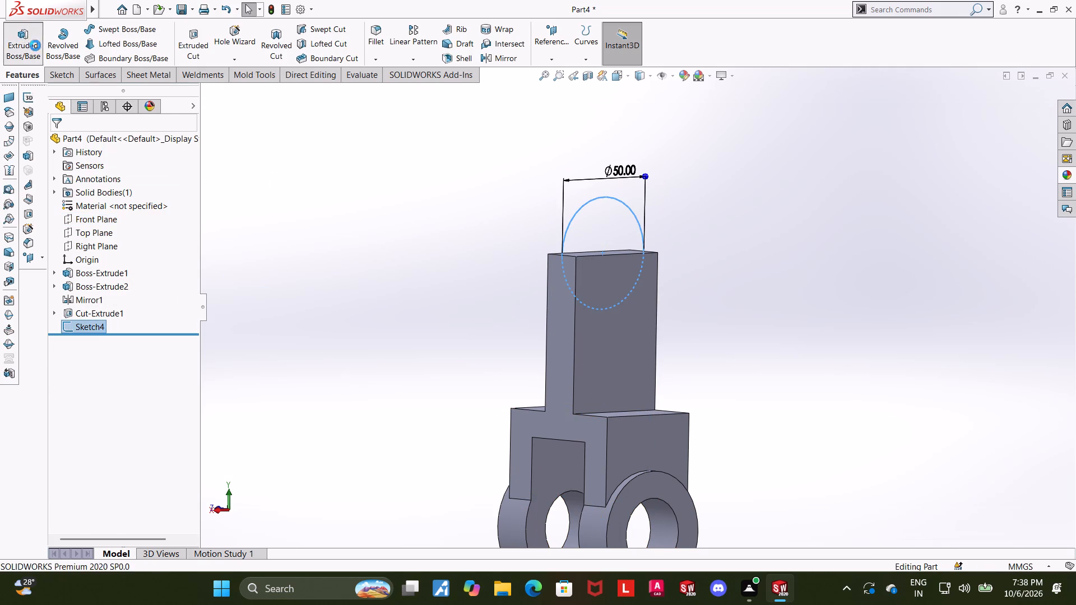
{"action": "left_click", "coordinate": [96, 220]}
{"action": "left_click", "coordinate": [110, 287]}
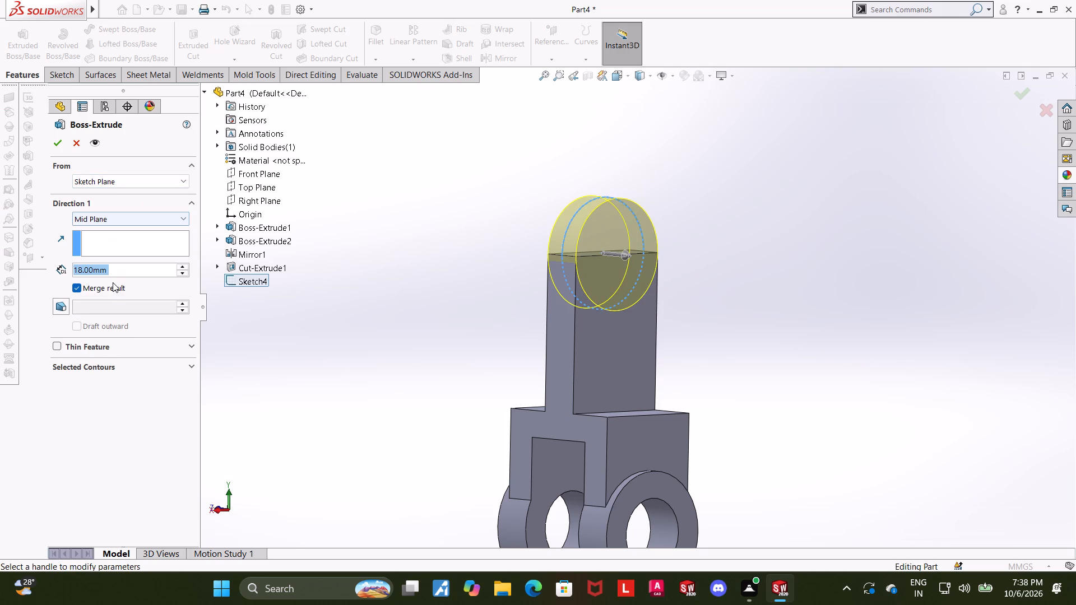
{"action": "type", "text": "46"}
{"action": "key", "text": "Return"}
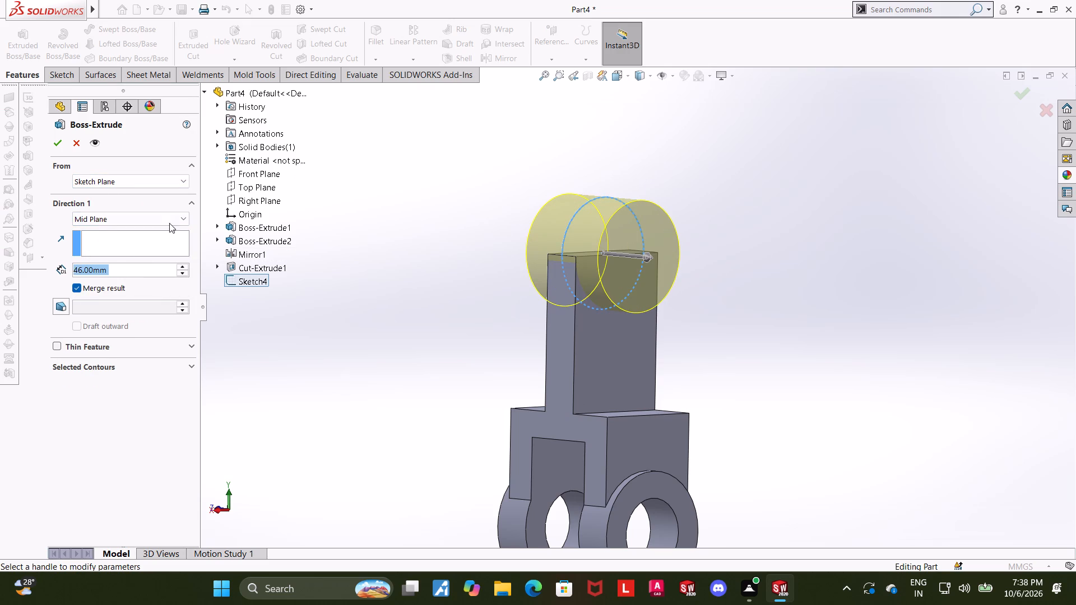
{"action": "left_click", "coordinate": [53, 139]}
{"action": "left_click", "coordinate": [489, 279]}
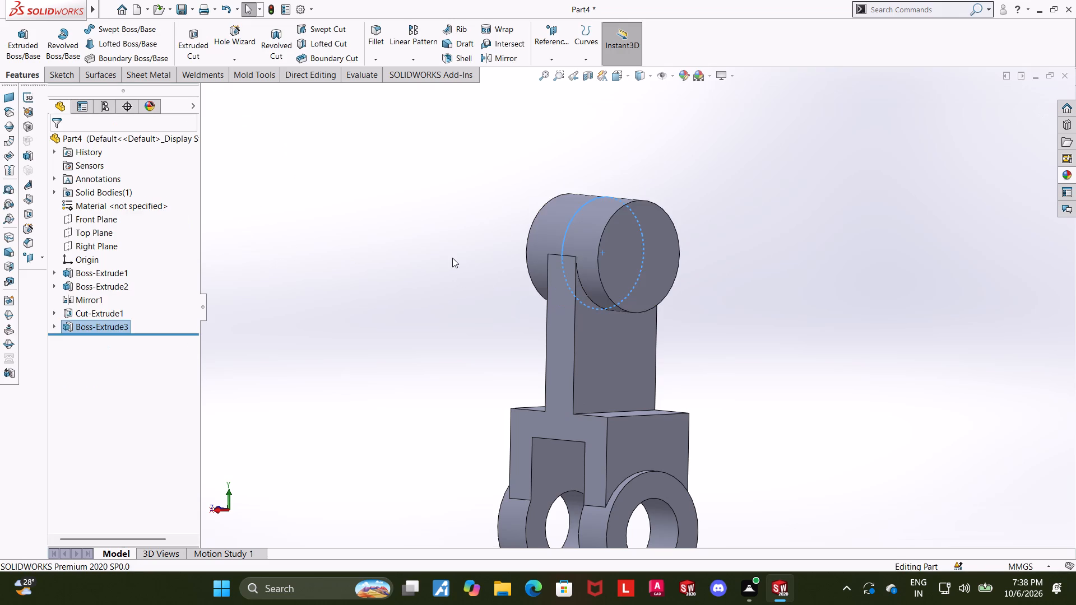
Start a sketch on the top cylinder's flat end face and draw a concentric circle about 33 mm in diameter.
{"action": "scroll", "coordinate": [435, 260], "scroll_direction": "up", "scroll_amount": 2}
{"action": "middle_click_drag", "start_coordinate": [439, 260], "coordinate": [407, 276]}
{"action": "middle_click_drag", "start_coordinate": [331, 271], "coordinate": [358, 256]}
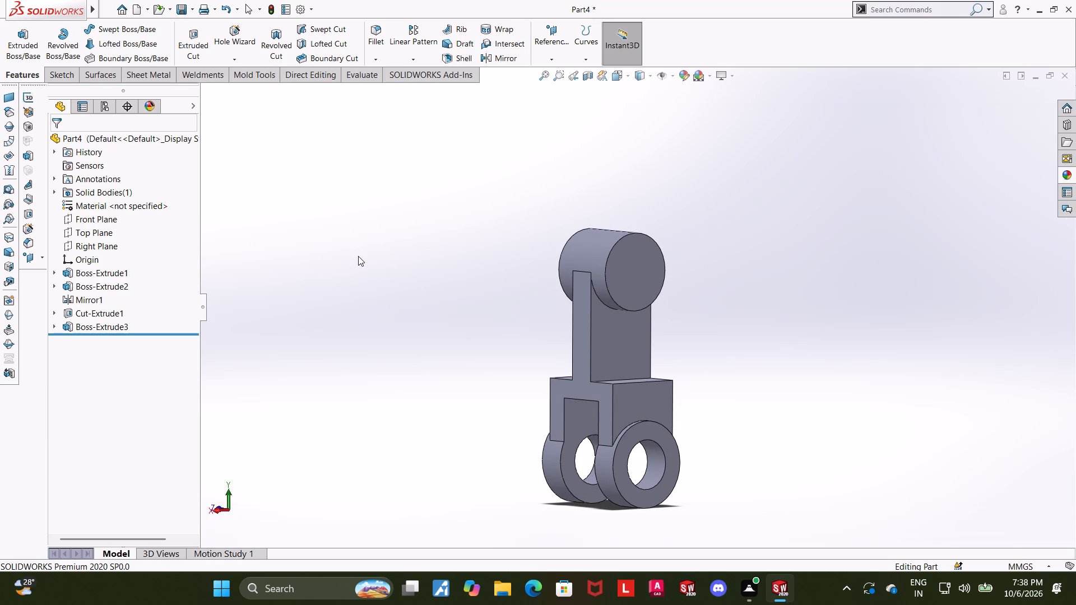
{"action": "middle_click_drag", "start_coordinate": [350, 260], "coordinate": [346, 254]}
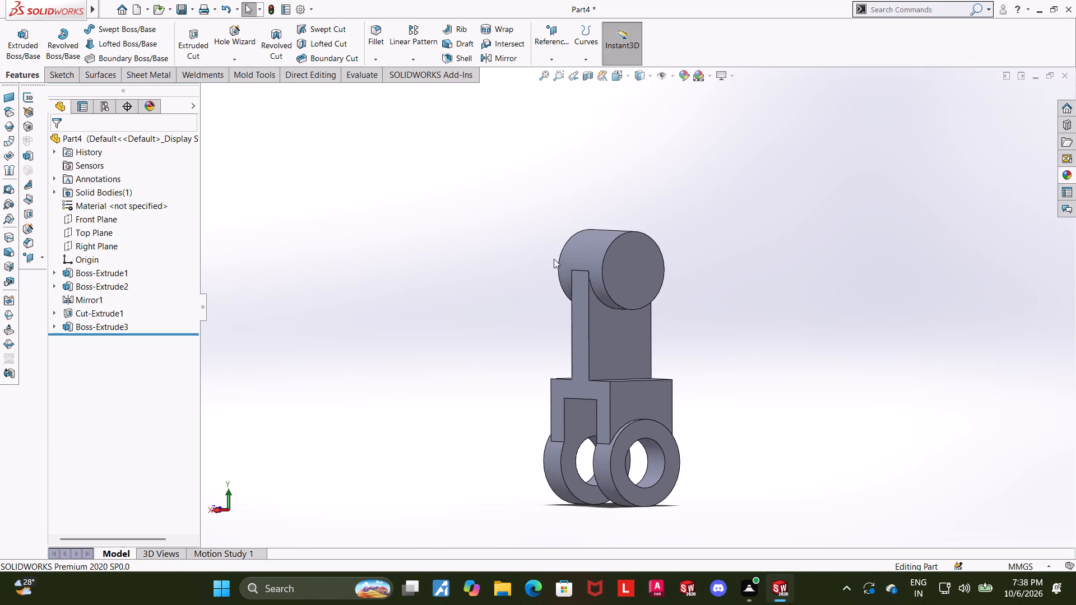
{"action": "left_click", "coordinate": [638, 259]}
{"action": "left_click", "coordinate": [690, 229]}
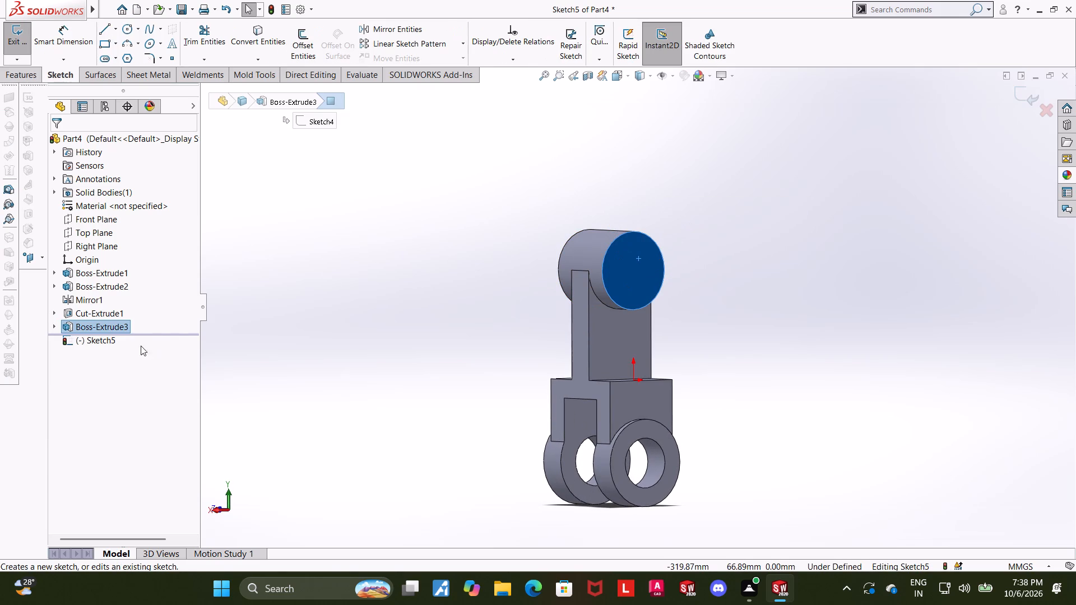
{"action": "left_click", "coordinate": [105, 343]}
{"action": "left_click", "coordinate": [130, 333]}
{"action": "left_click", "coordinate": [131, 29]}
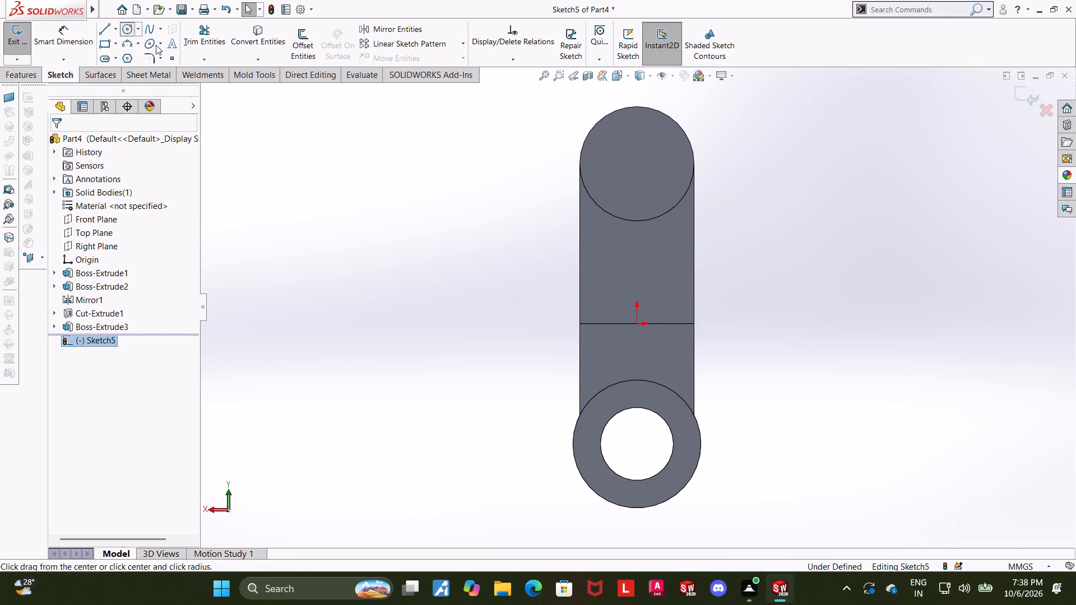
{"action": "scroll", "coordinate": [749, 171], "scroll_direction": "up", "scroll_amount": 1}
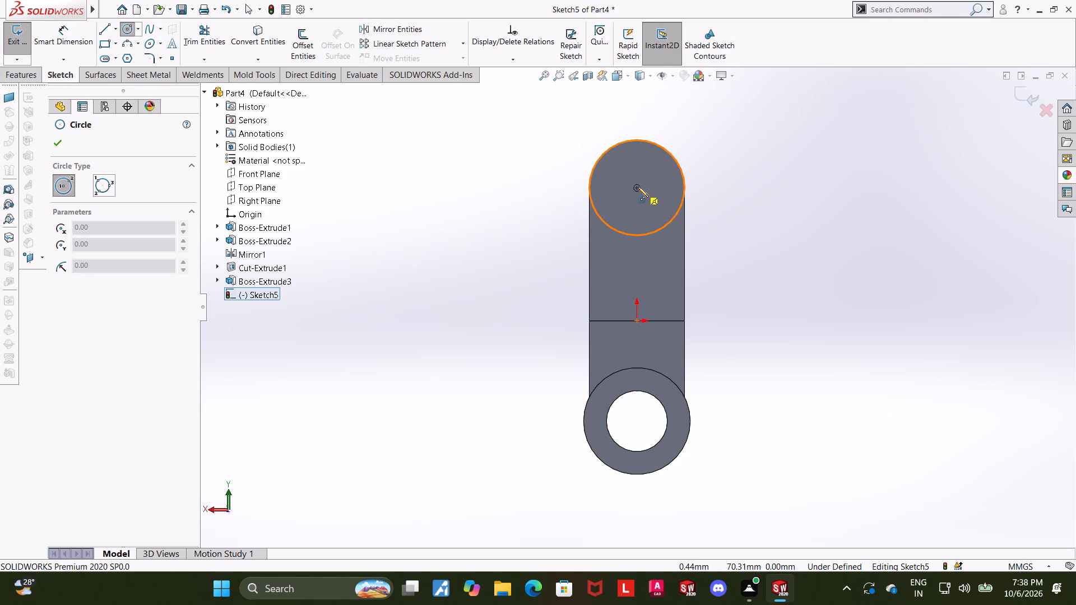
{"action": "left_click", "coordinate": [638, 187]}
{"action": "left_click", "coordinate": [664, 171]}
{"action": "key", "text": "Escape"}
{"action": "key", "text": "Escape"}
Dimension the circle on the top cylinder's end face to 25 mm diameter and exit the sketch.
{"action": "left_click", "coordinate": [80, 40]}
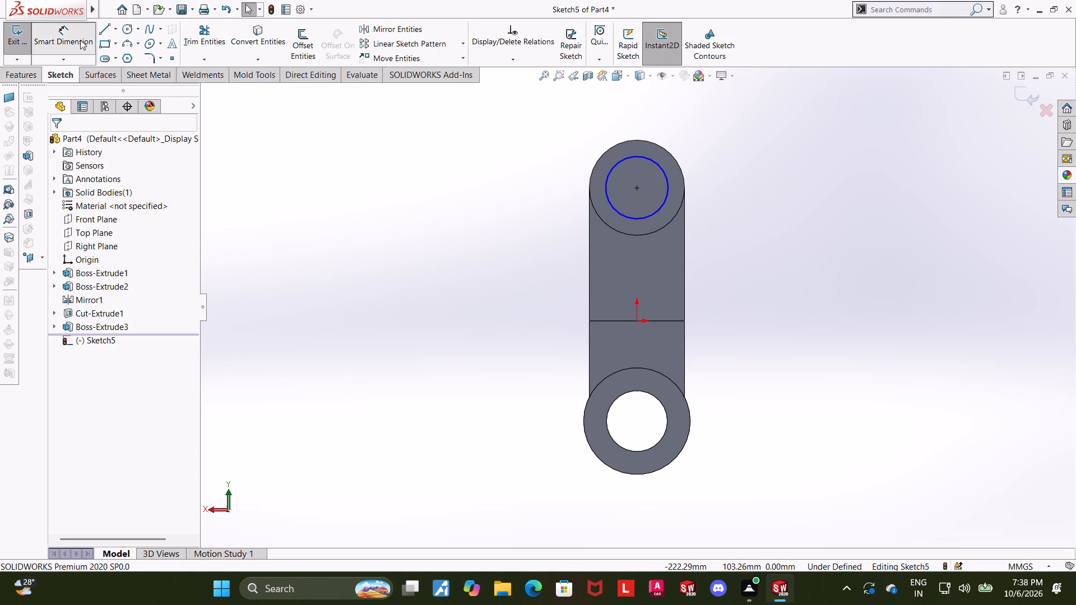
{"action": "scroll", "coordinate": [595, 213], "scroll_direction": "up", "scroll_amount": 1}
{"action": "left_click", "coordinate": [635, 184]}
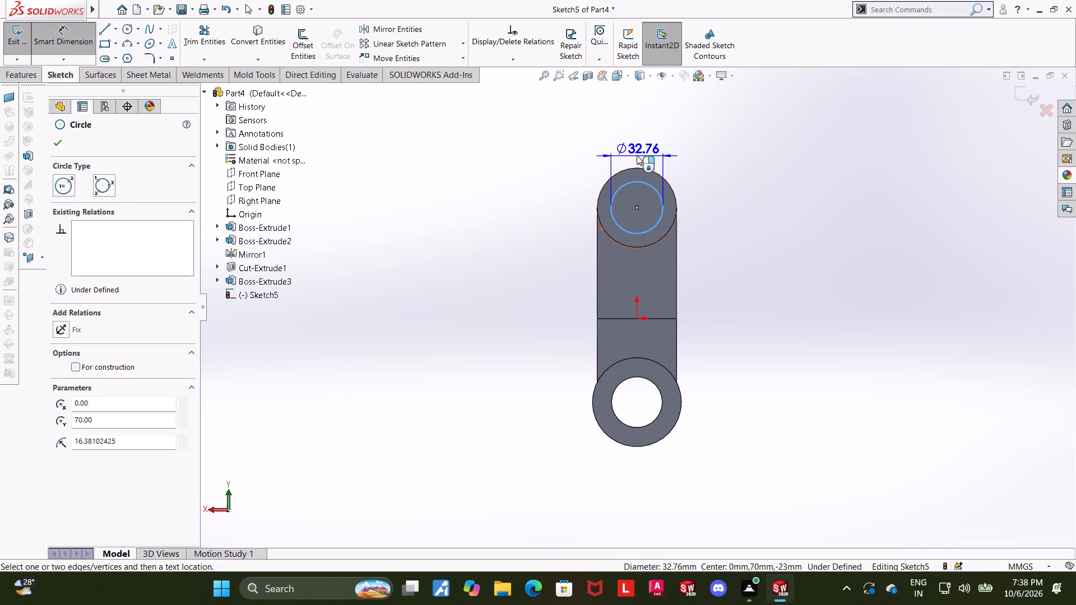
{"action": "left_click", "coordinate": [637, 155]}
{"action": "type", "text": "25"}
{"action": "key", "text": "Return"}
{"action": "key", "text": "Escape"}
{"action": "key", "text": "Escape"}
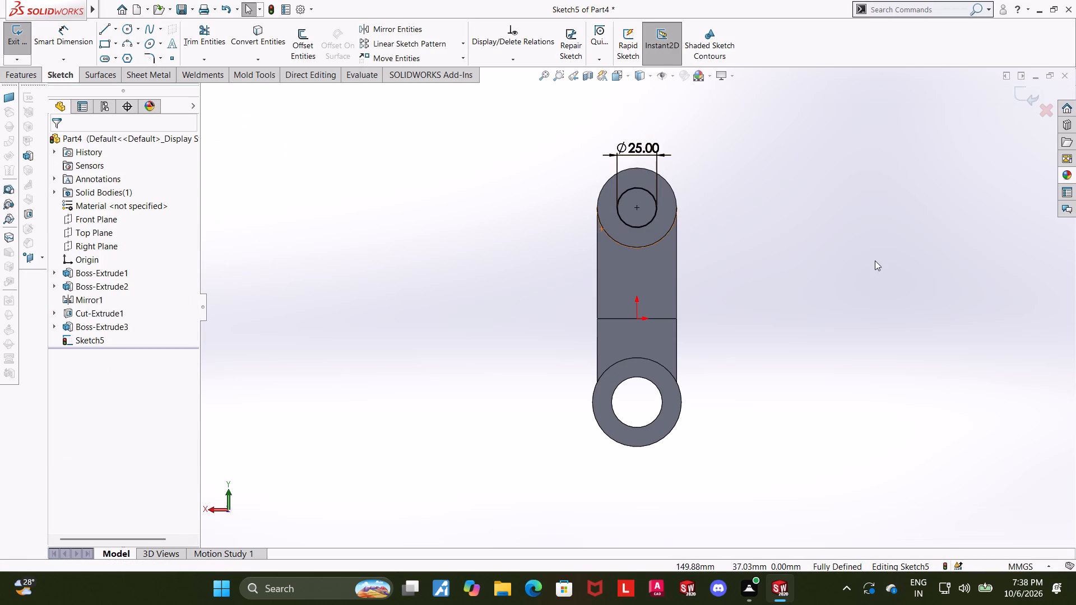
{"action": "scroll", "coordinate": [820, 320], "scroll_direction": "down", "scroll_amount": 1}
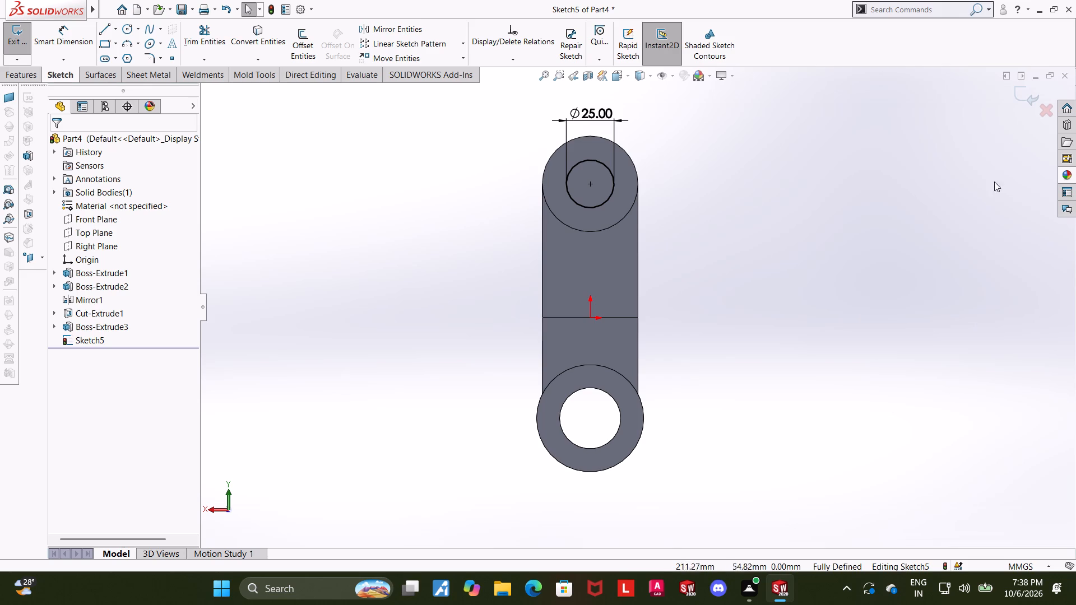
{"action": "left_click", "coordinate": [1022, 91]}
Cut-extrude the 25 mm circle through the top cylinder with the Up To Next end condition.
{"action": "scroll", "coordinate": [892, 284], "scroll_direction": "up", "scroll_amount": 1}
{"action": "middle_click_drag", "start_coordinate": [718, 287], "coordinate": [743, 295]}
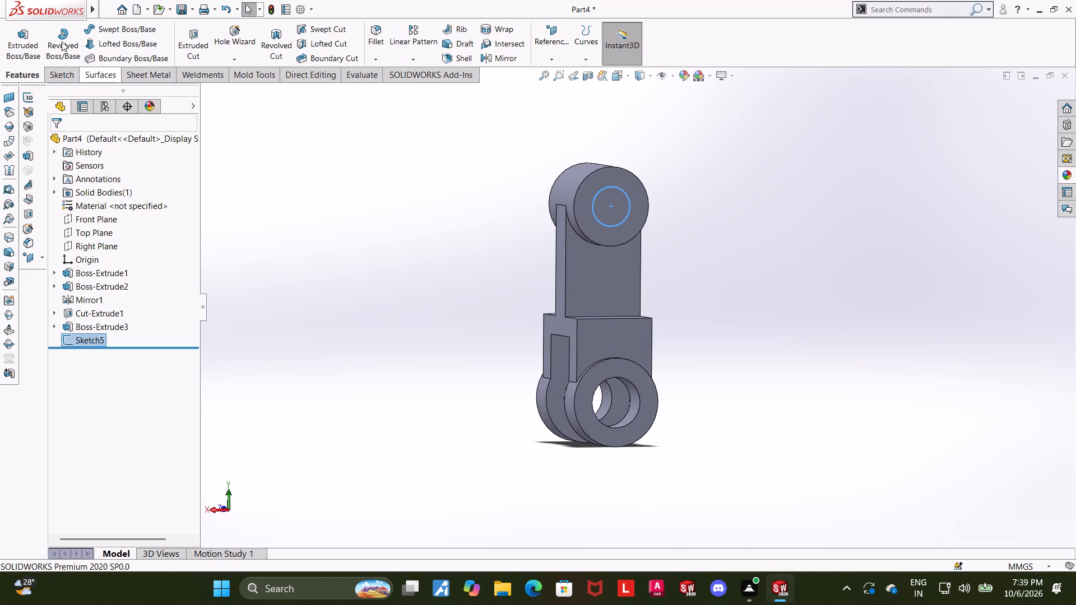
{"action": "left_click", "coordinate": [189, 39]}
{"action": "scroll", "coordinate": [311, 201], "scroll_direction": "up", "scroll_amount": 1}
{"action": "middle_click_drag", "start_coordinate": [310, 201], "coordinate": [347, 241]}
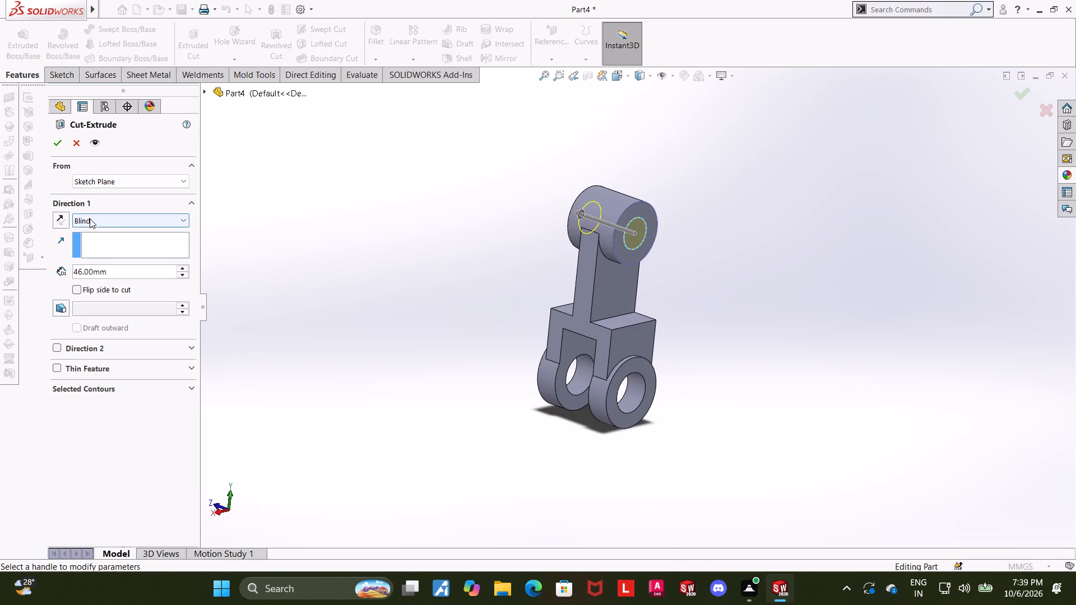
{"action": "left_click", "coordinate": [90, 218]}
{"action": "left_click", "coordinate": [105, 262]}
{"action": "left_click", "coordinate": [55, 145]}
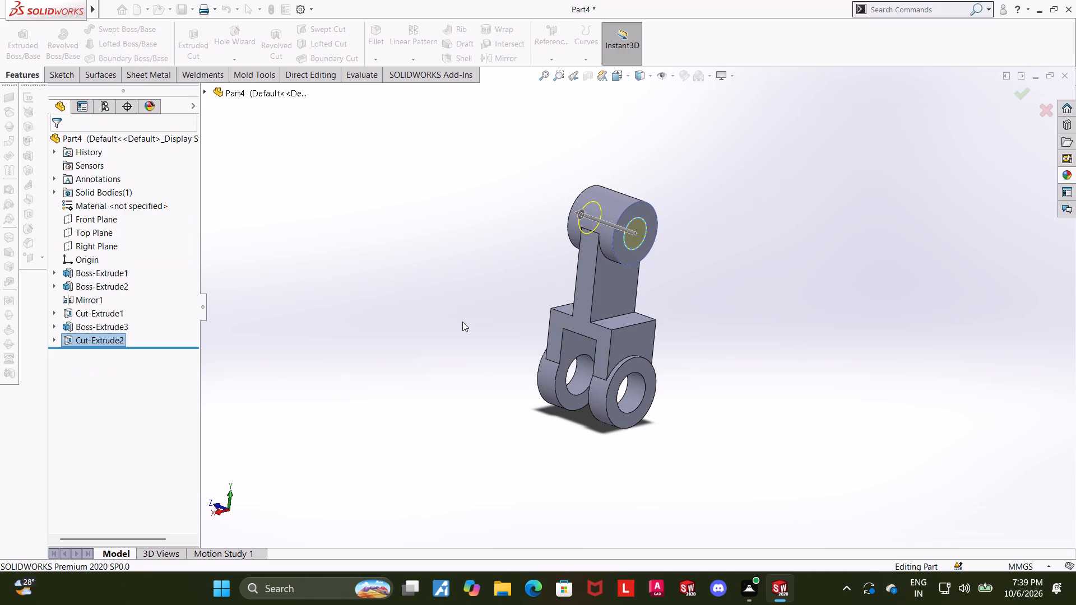
{"action": "left_click", "coordinate": [462, 322]}
Examine the bored top cylinder, stem and fork from several angles.
{"action": "middle_click_drag", "start_coordinate": [838, 255], "coordinate": [830, 259]}
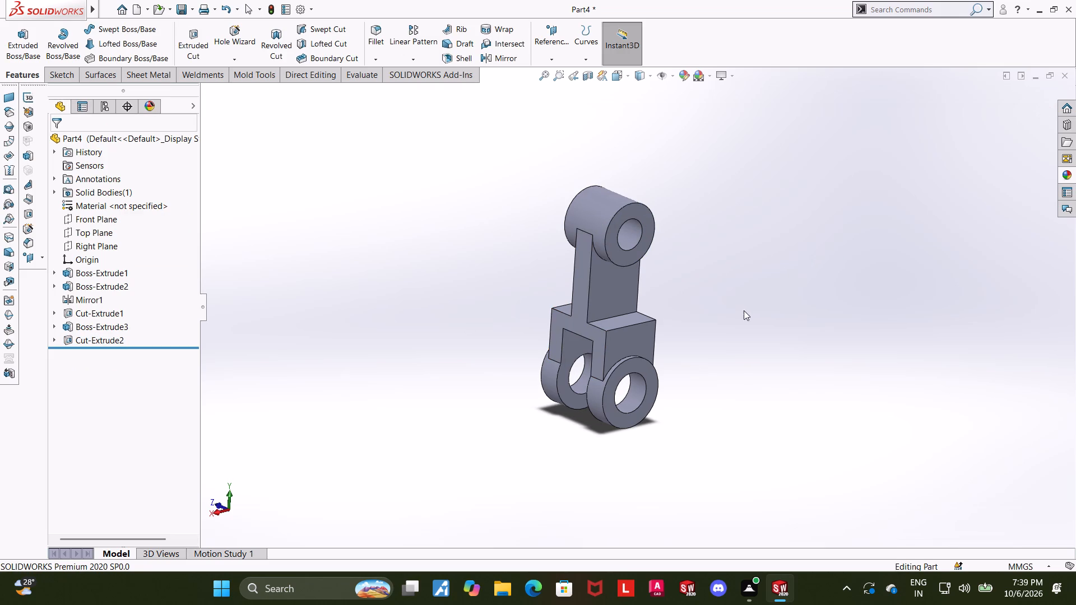
{"action": "scroll", "coordinate": [646, 241], "scroll_direction": "down", "scroll_amount": 2}
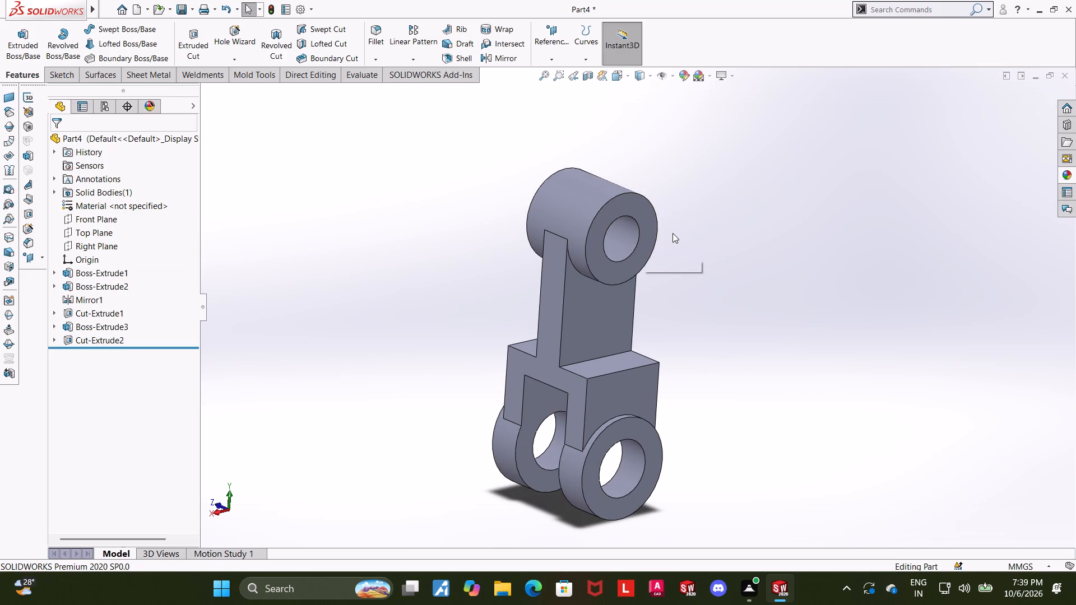
{"action": "middle_click_drag", "start_coordinate": [691, 240], "coordinate": [693, 223]}
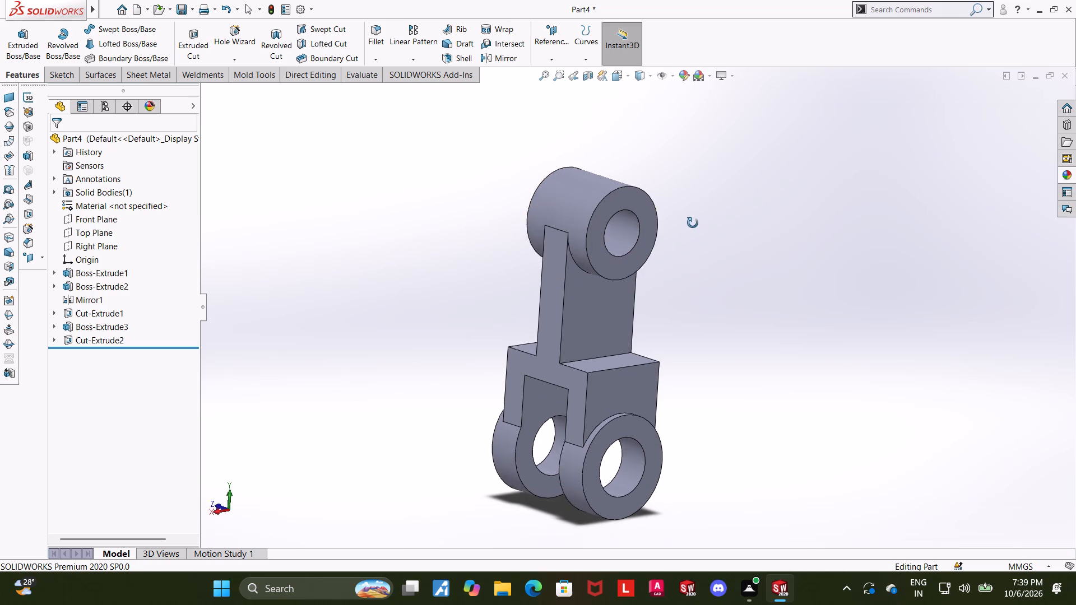
{"action": "middle_click_drag", "start_coordinate": [693, 223], "coordinate": [699, 245]}
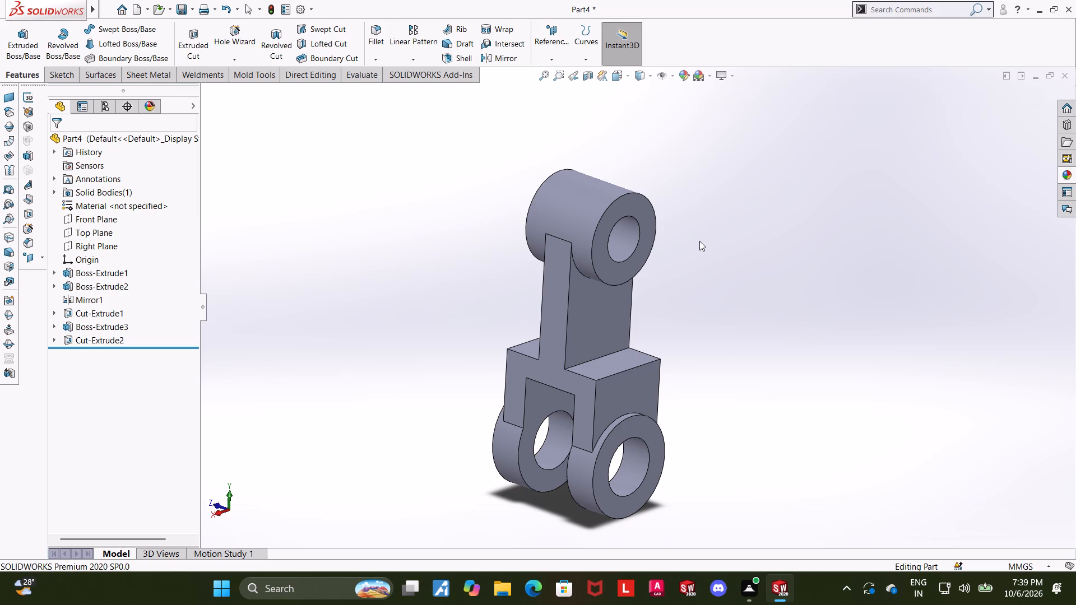
{"action": "middle_click_drag", "start_coordinate": [692, 255], "coordinate": [731, 221]}
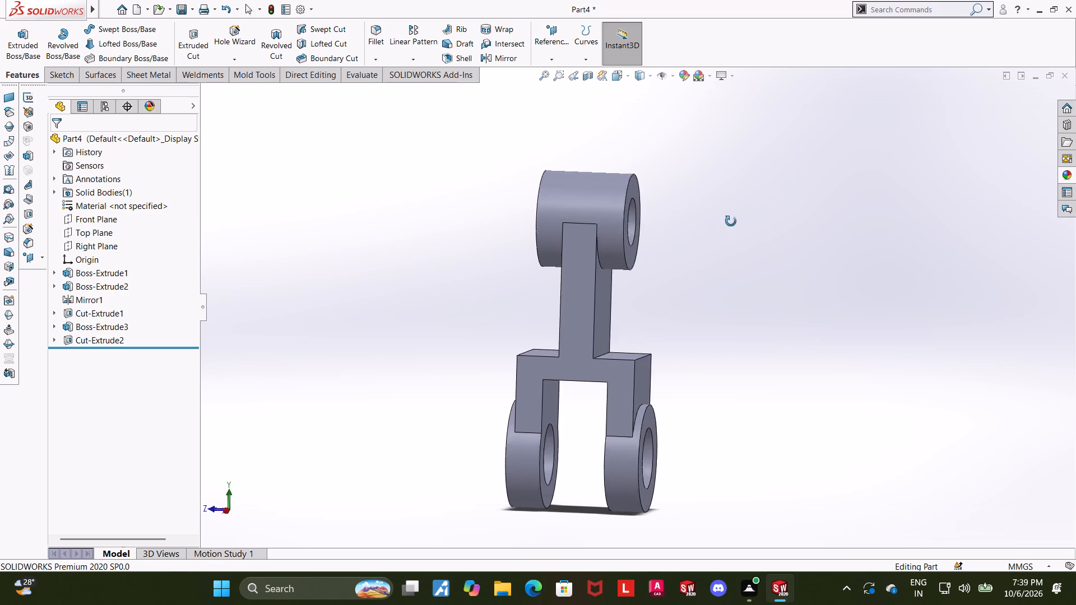
{"action": "middle_click_drag", "start_coordinate": [731, 221], "coordinate": [726, 221]}
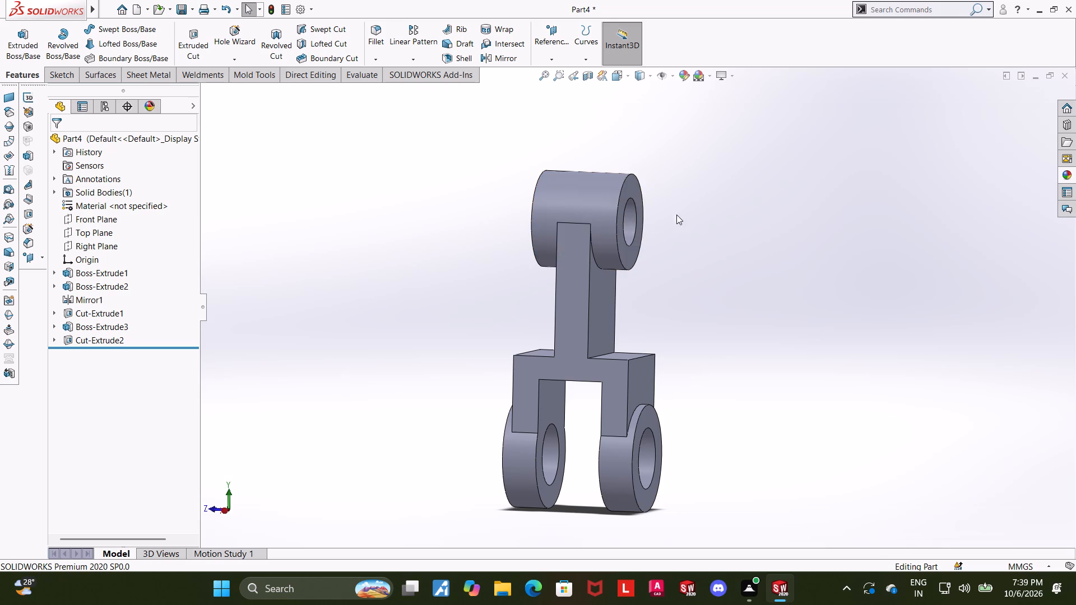
{"action": "middle_click_drag", "start_coordinate": [799, 213], "coordinate": [774, 226]}
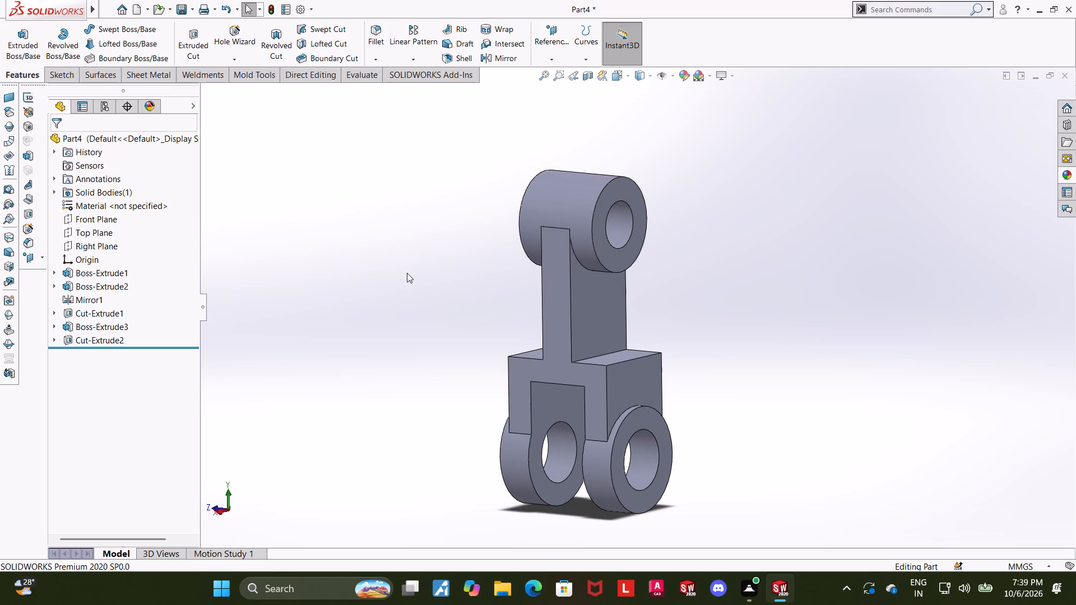
{"action": "scroll", "coordinate": [407, 273], "scroll_direction": "up", "scroll_amount": 1}
{"action": "middle_click", "coordinate": [407, 273]}
{"action": "scroll", "coordinate": [615, 231], "scroll_direction": "down", "scroll_amount": 2}
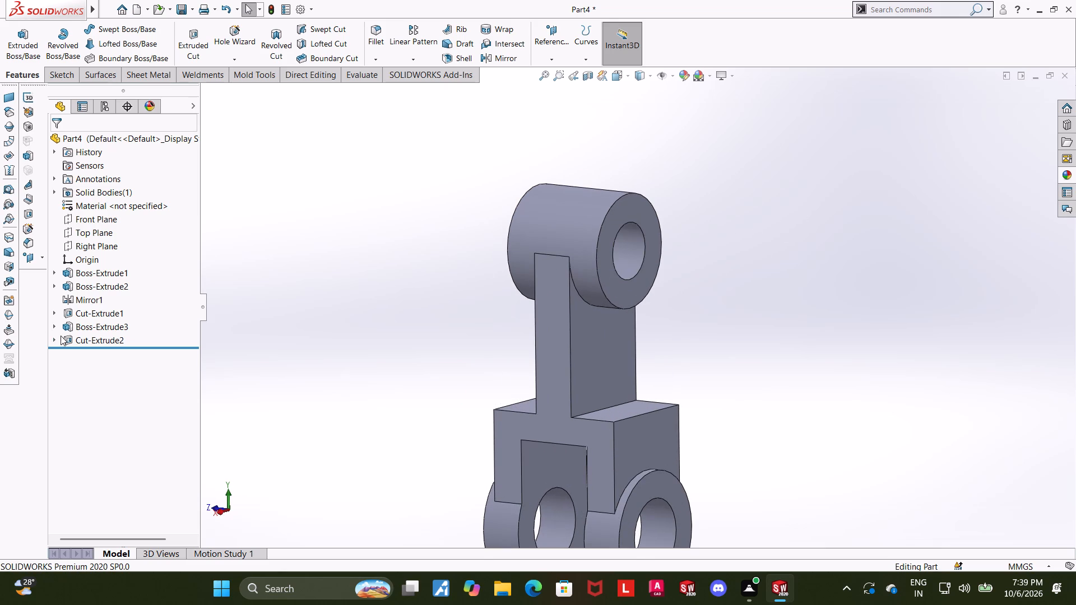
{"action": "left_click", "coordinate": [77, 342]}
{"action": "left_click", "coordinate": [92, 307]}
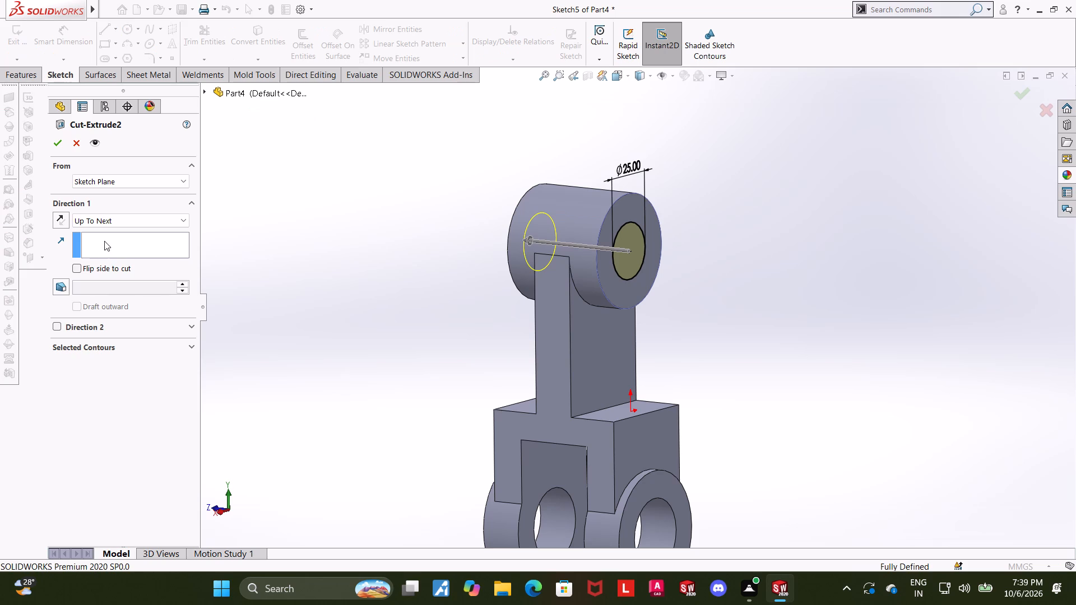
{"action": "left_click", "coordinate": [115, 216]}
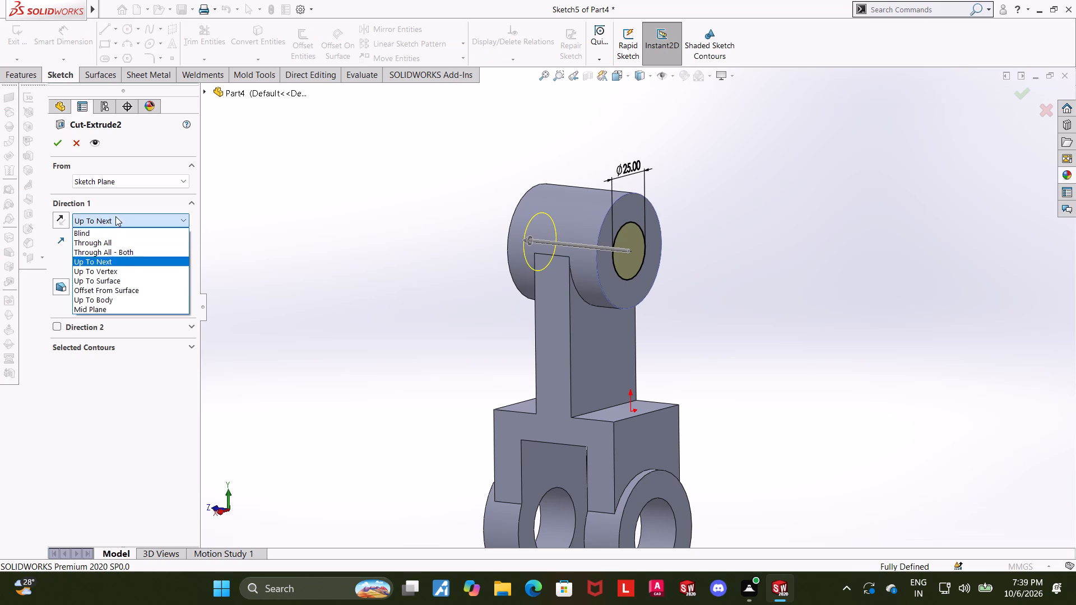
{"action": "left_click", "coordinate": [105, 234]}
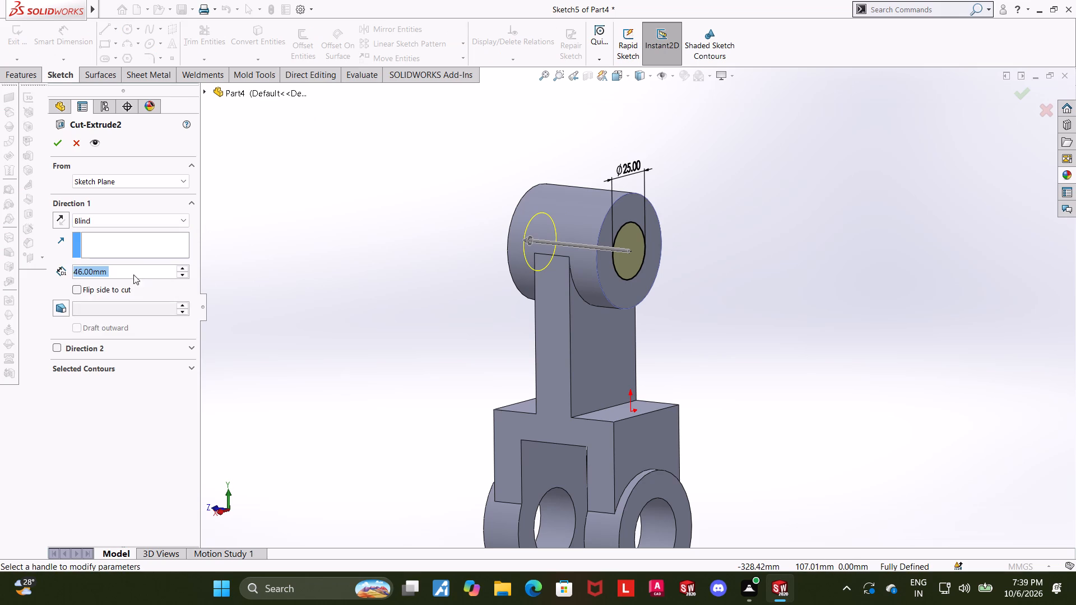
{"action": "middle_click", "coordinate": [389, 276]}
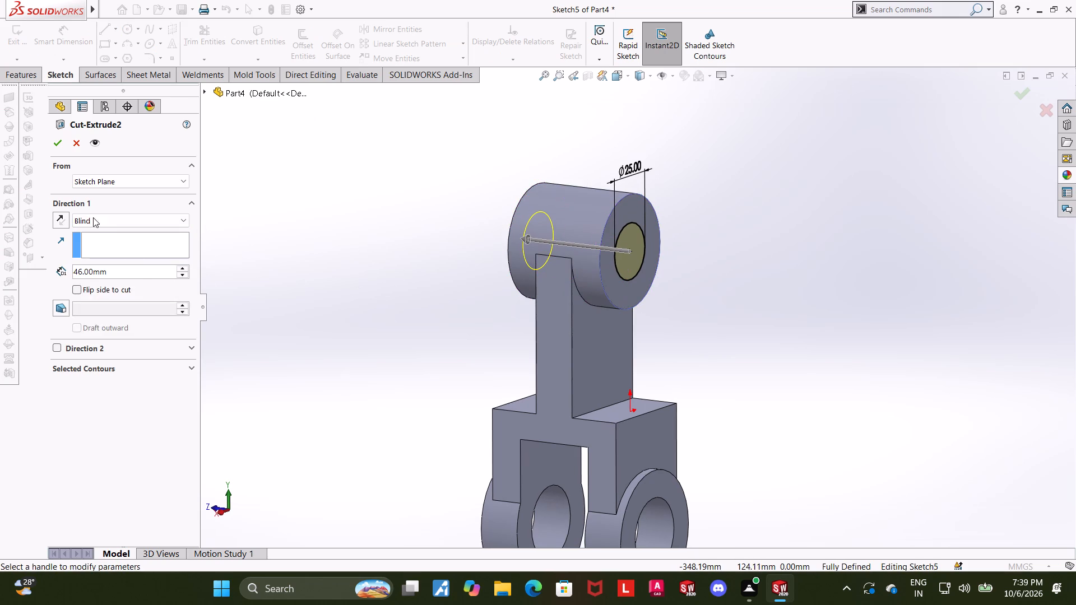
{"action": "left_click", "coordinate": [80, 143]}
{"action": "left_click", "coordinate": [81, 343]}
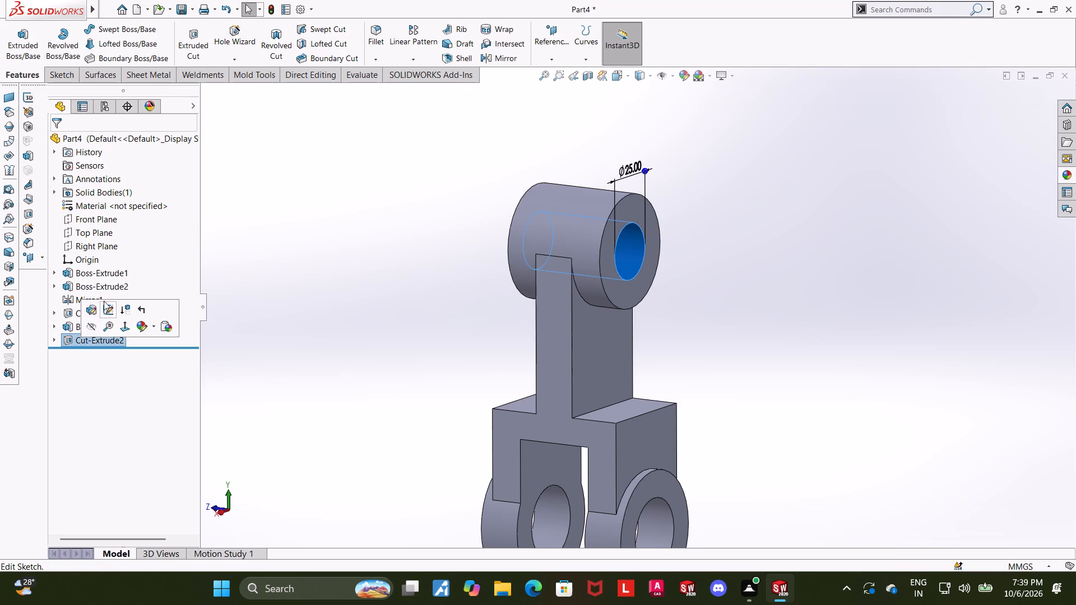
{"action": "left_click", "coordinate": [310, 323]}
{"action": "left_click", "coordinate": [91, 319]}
Edit the top cylinder's extrusion, changing Direction 1 from Mid Plane to Blind, 14 mm deep toward negative Z.
{"action": "left_click", "coordinate": [126, 331]}
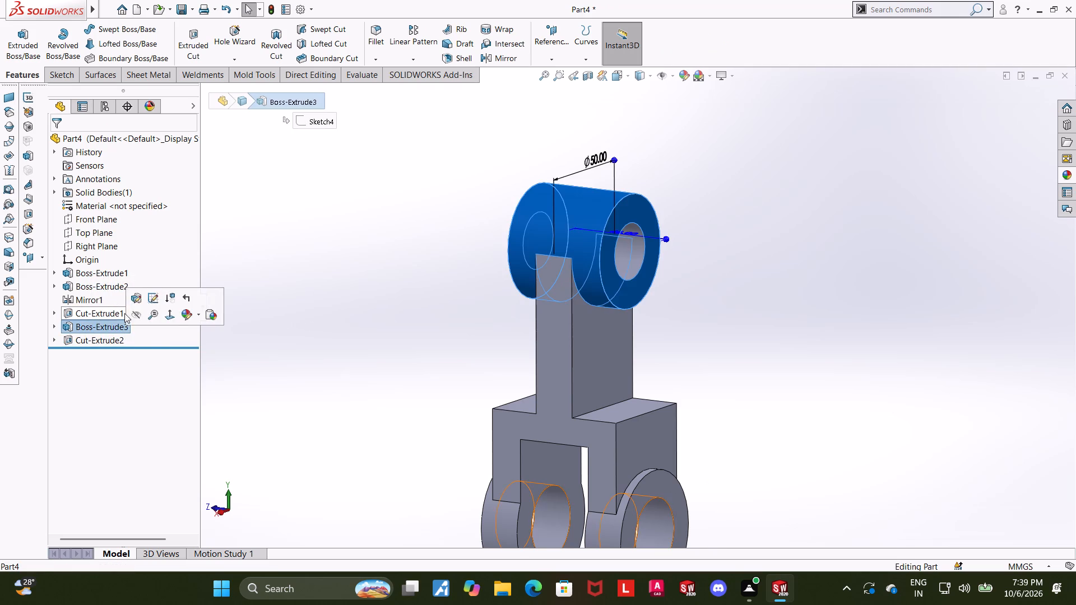
{"action": "left_click", "coordinate": [133, 301]}
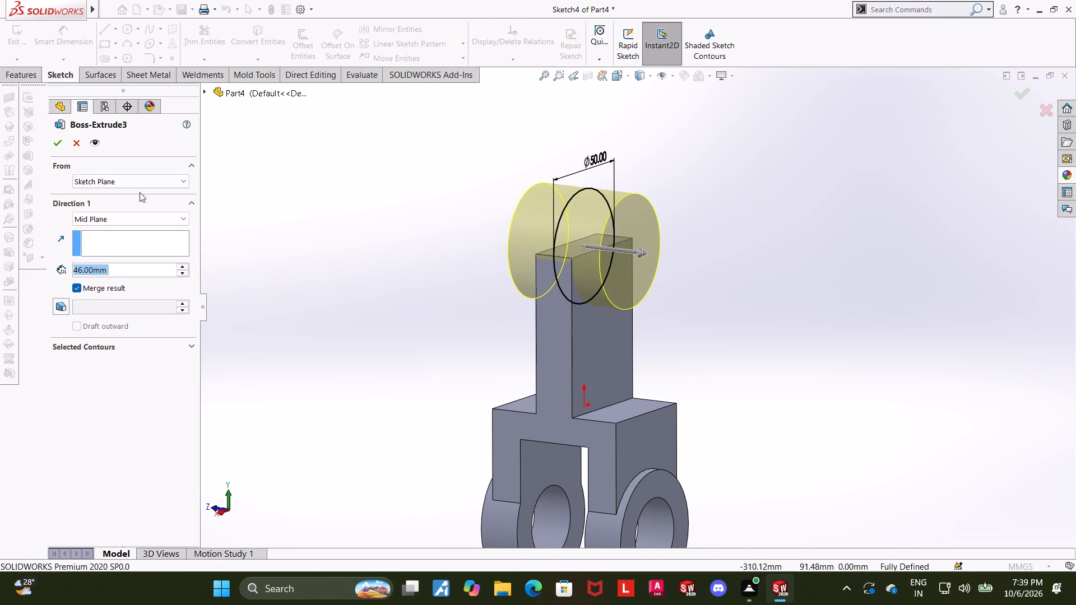
{"action": "left_click", "coordinate": [87, 218]}
{"action": "left_click", "coordinate": [89, 229]}
{"action": "middle_click_drag", "start_coordinate": [337, 266], "coordinate": [331, 268]}
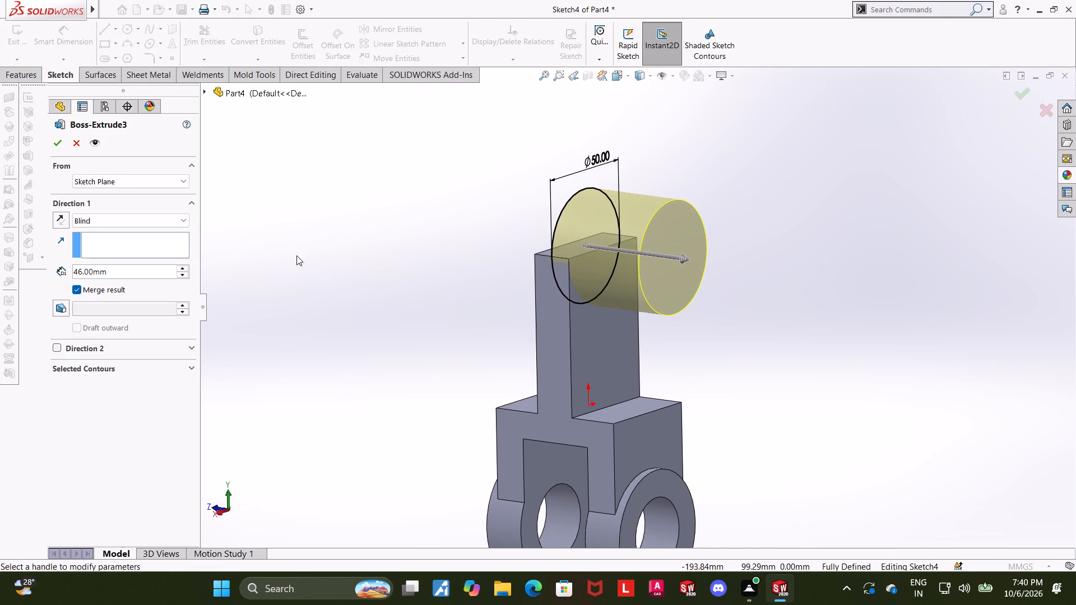
{"action": "left_click", "coordinate": [59, 215]}
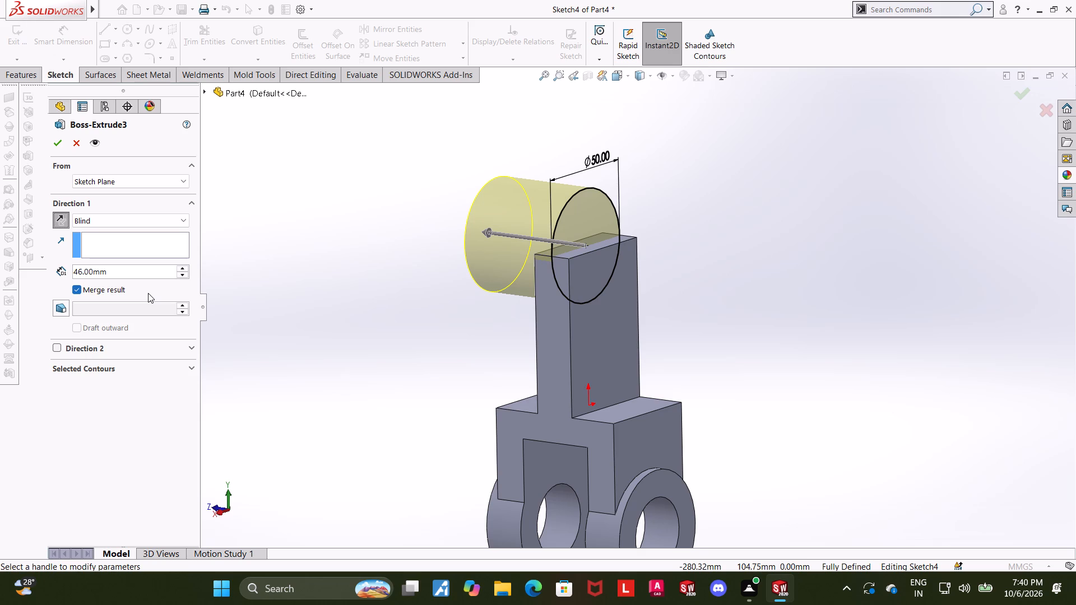
{"action": "middle_click_drag", "start_coordinate": [764, 324], "coordinate": [870, 319]}
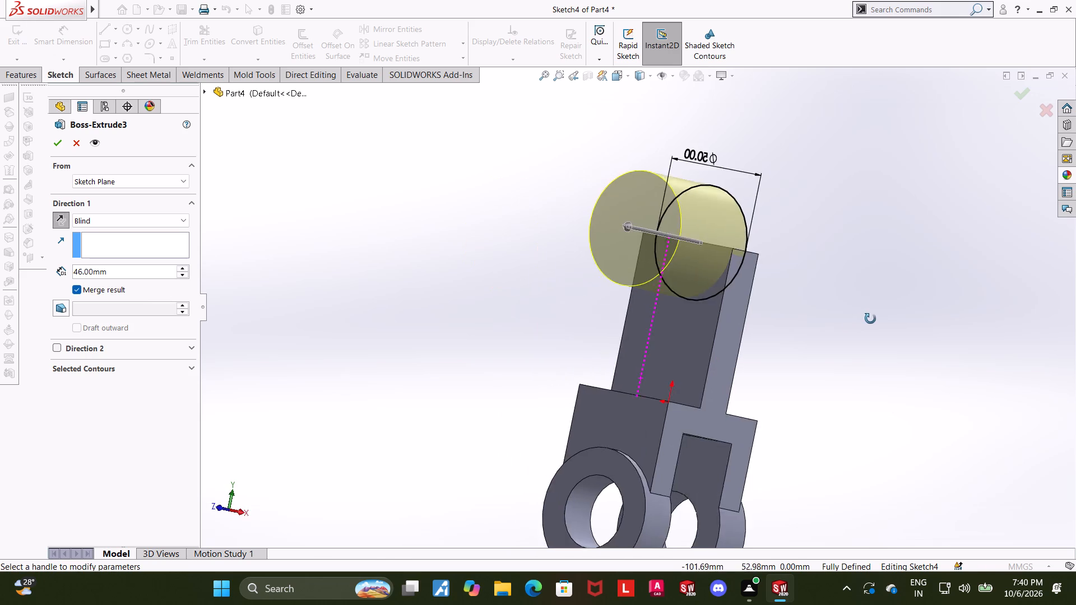
{"action": "middle_click_drag", "start_coordinate": [870, 319], "coordinate": [824, 332]}
{"action": "scroll", "coordinate": [824, 332], "scroll_direction": "up", "scroll_amount": 1}
{"action": "middle_click_drag", "start_coordinate": [823, 331], "coordinate": [805, 337]}
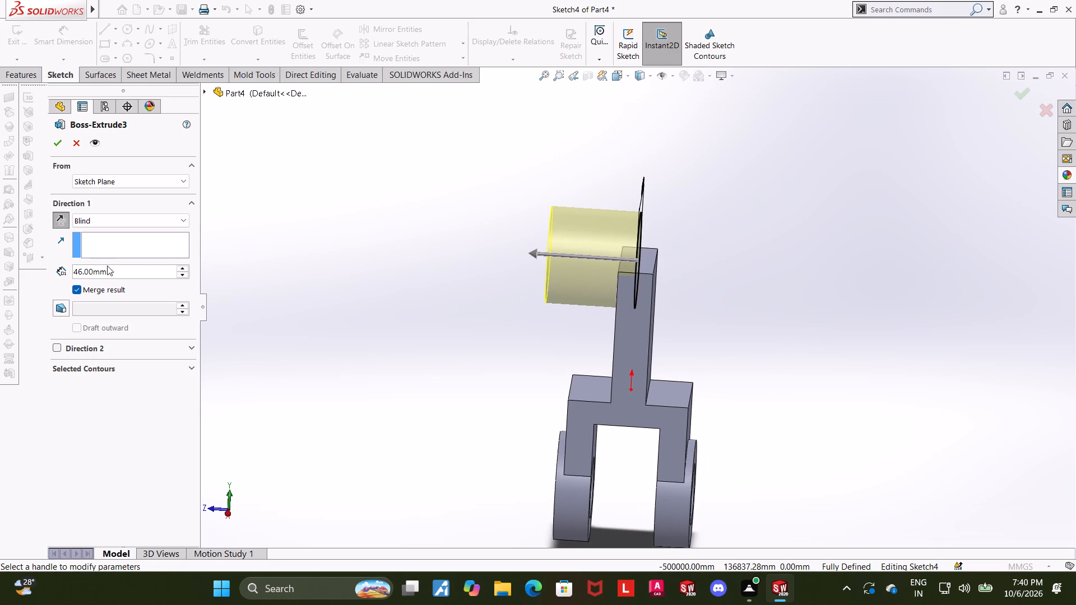
{"action": "left_click_drag", "start_coordinate": [120, 273], "coordinate": [37, 270]}
{"action": "type", "text": "14"}
{"action": "key", "text": "Return"}
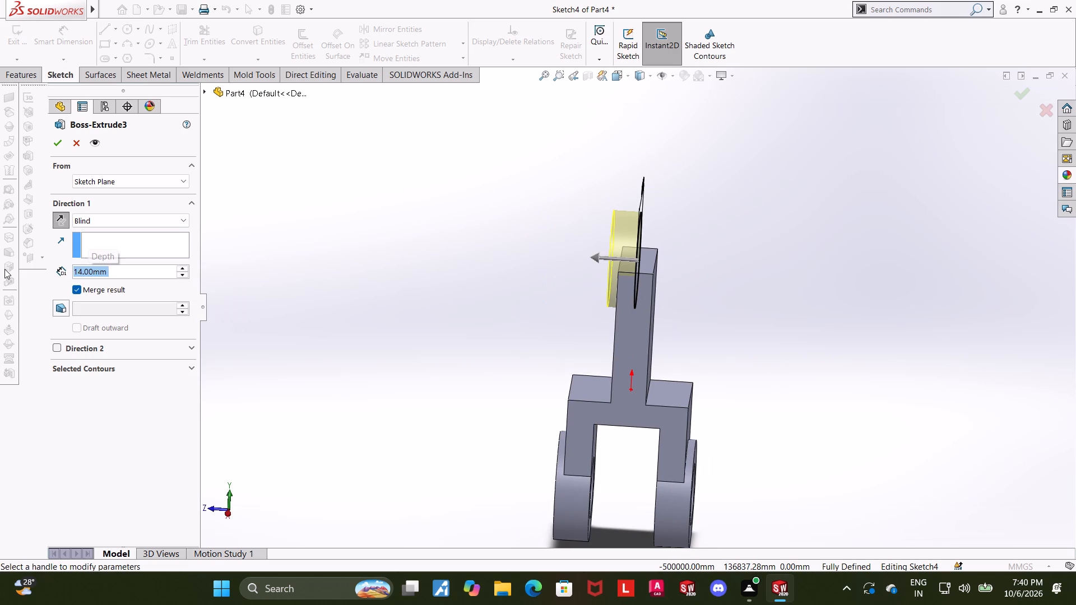
{"action": "left_click", "coordinate": [56, 224]}
{"action": "middle_click_drag", "start_coordinate": [330, 266], "coordinate": [314, 266]}
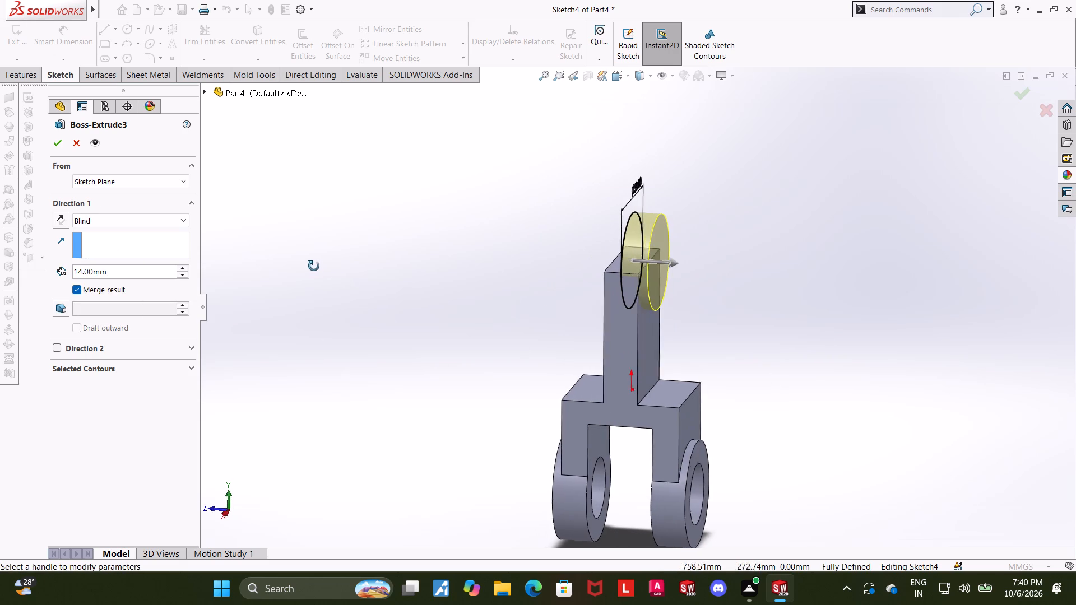
{"action": "middle_click_drag", "start_coordinate": [314, 266], "coordinate": [312, 268]}
Add a Blind second direction of 46-14 (32 mm) to the top cylinder's extrusion and accept the edit.
{"action": "left_click", "coordinate": [57, 346]}
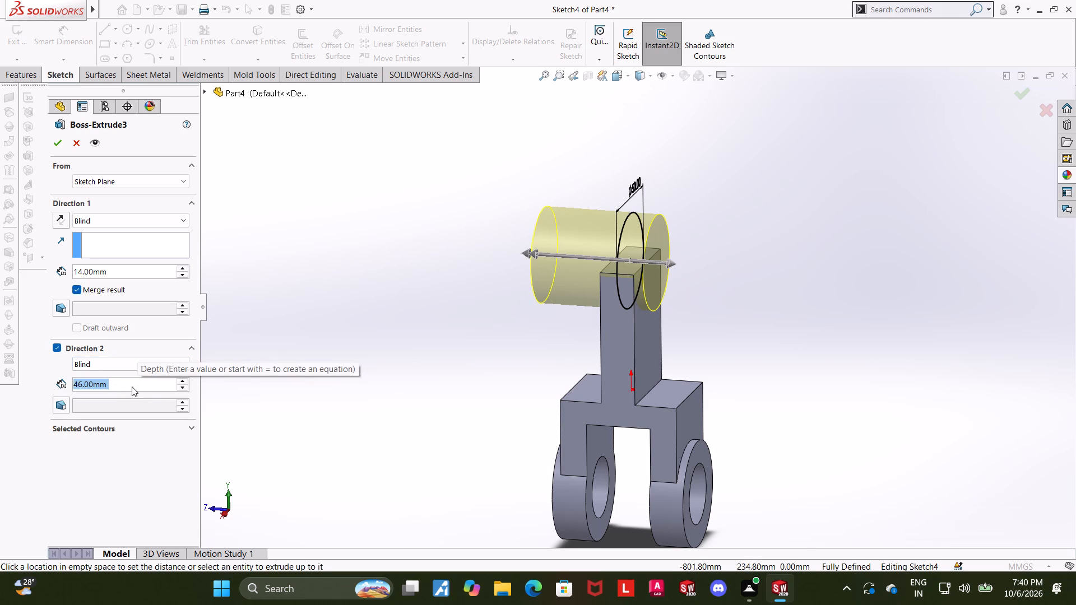
{"action": "type", "text": "46"}
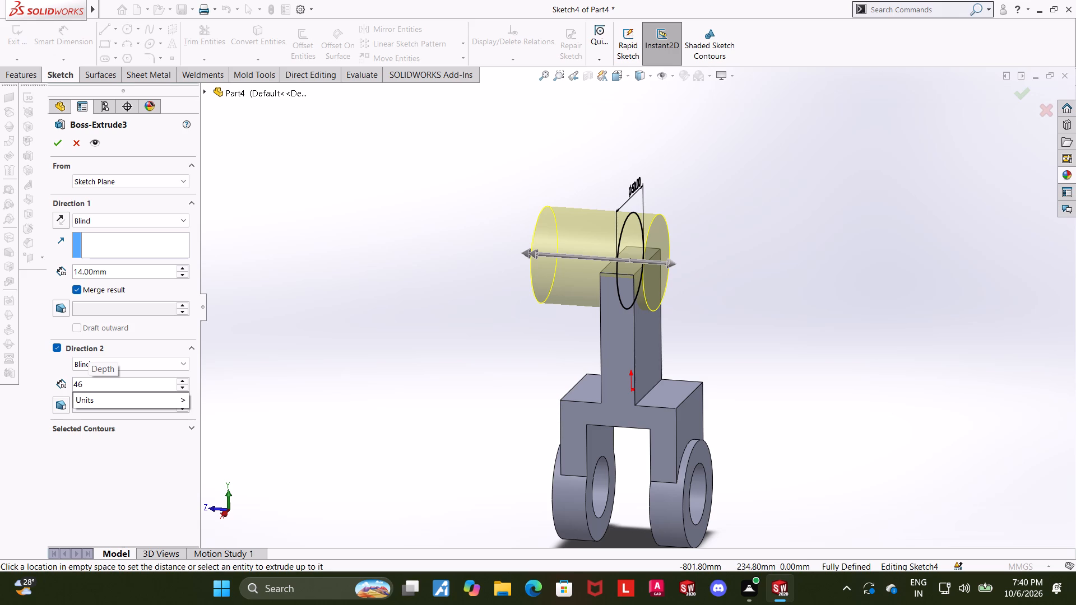
{"action": "type", "text": "-14"}
{"action": "key", "text": "Return"}
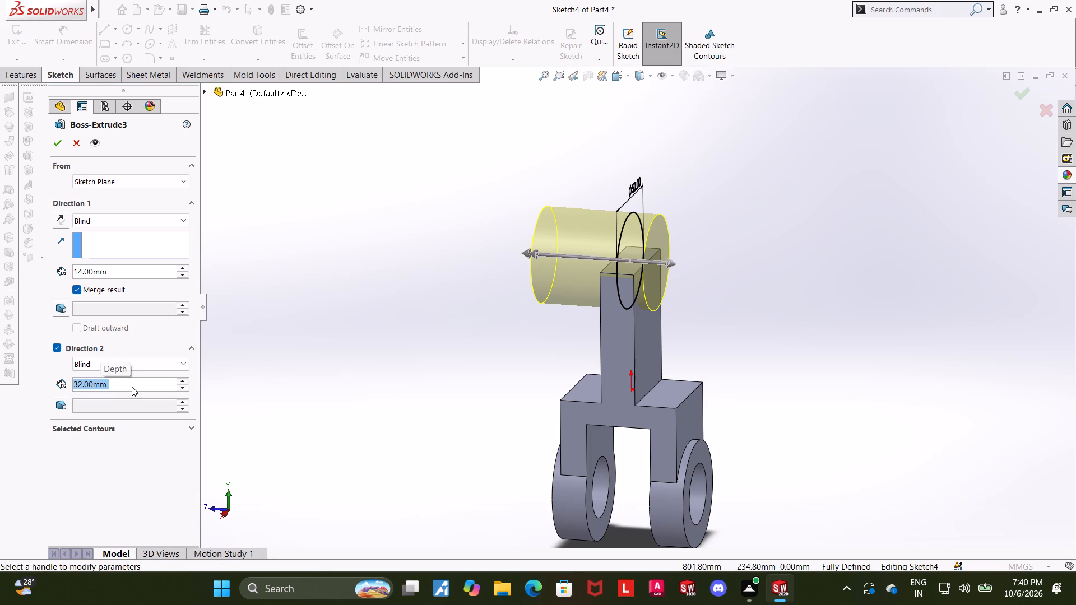
{"action": "left_click", "coordinate": [54, 138]}
{"action": "left_click", "coordinate": [376, 235]}
Examine the top cylinder's offset relative to the stem and fork from several angles.
{"action": "middle_click_drag", "start_coordinate": [832, 269], "coordinate": [818, 273]}
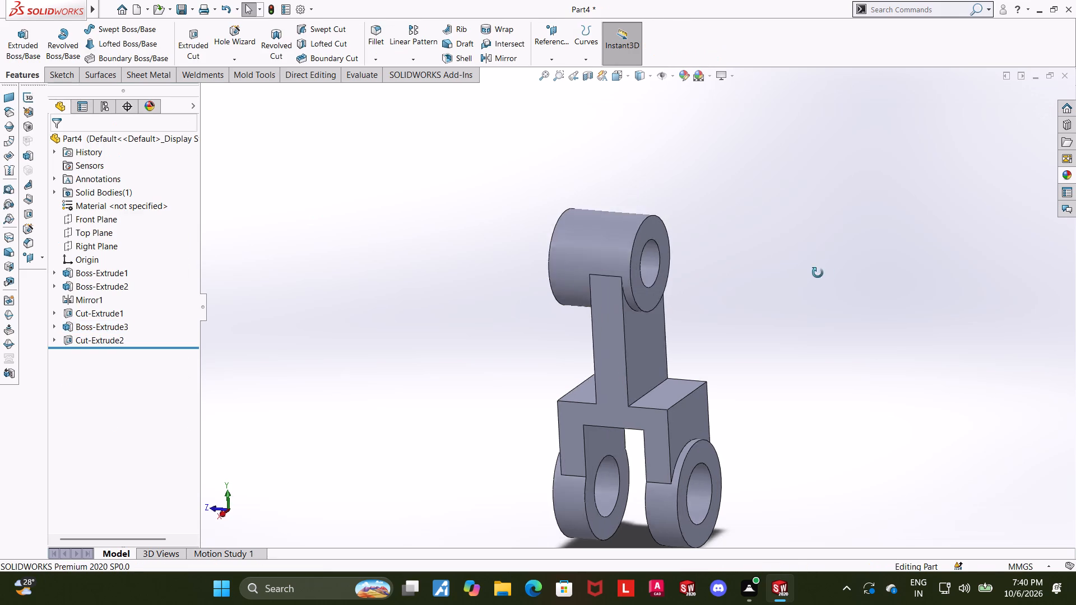
{"action": "middle_click_drag", "start_coordinate": [818, 273], "coordinate": [855, 289]}
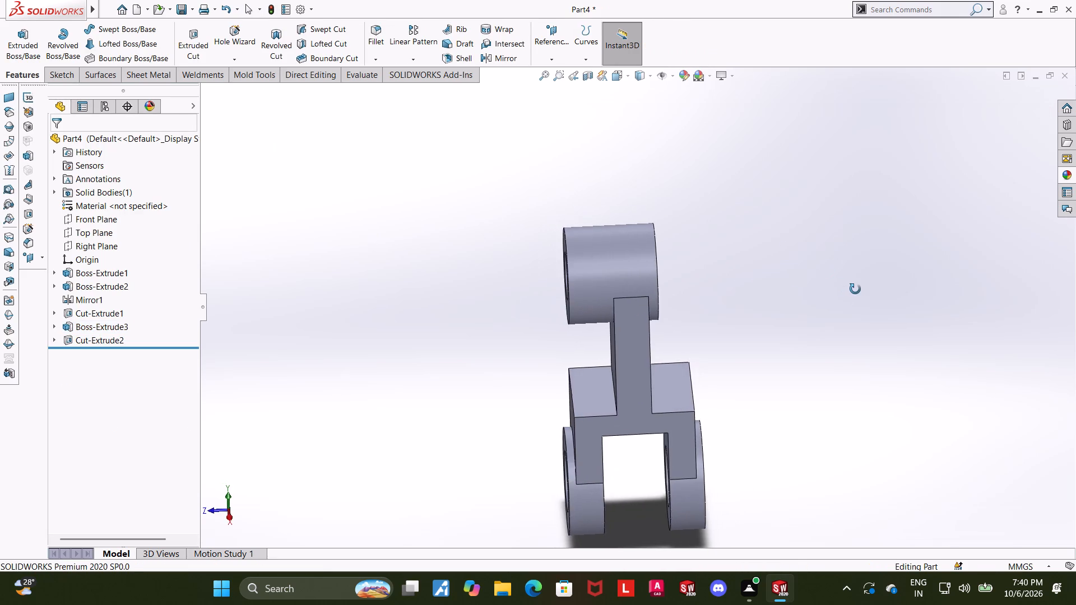
{"action": "middle_click_drag", "start_coordinate": [855, 289], "coordinate": [819, 320]}
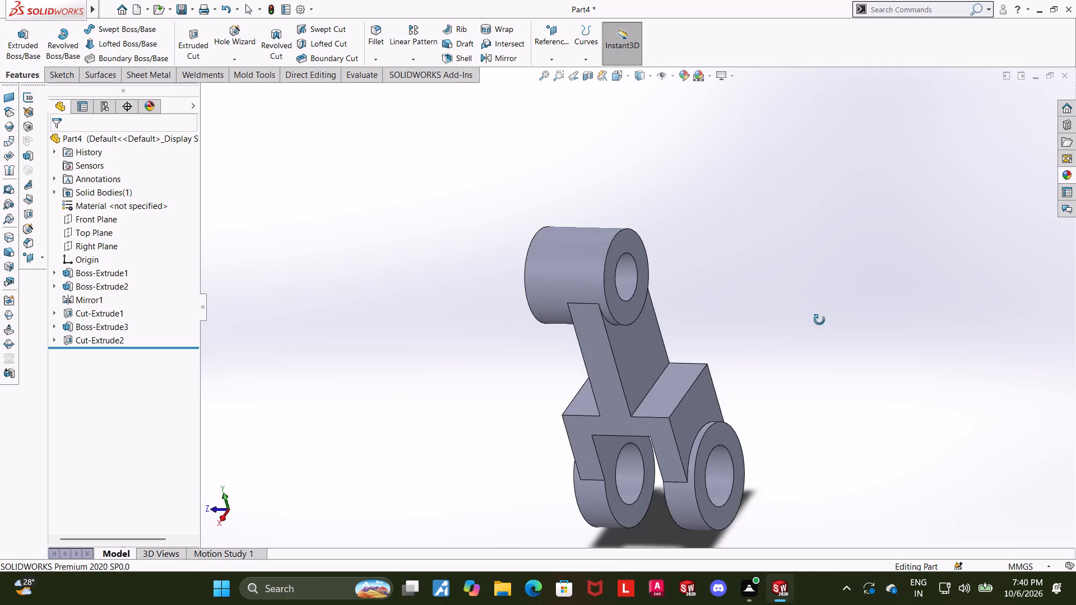
{"action": "middle_click_drag", "start_coordinate": [819, 320], "coordinate": [777, 282]}
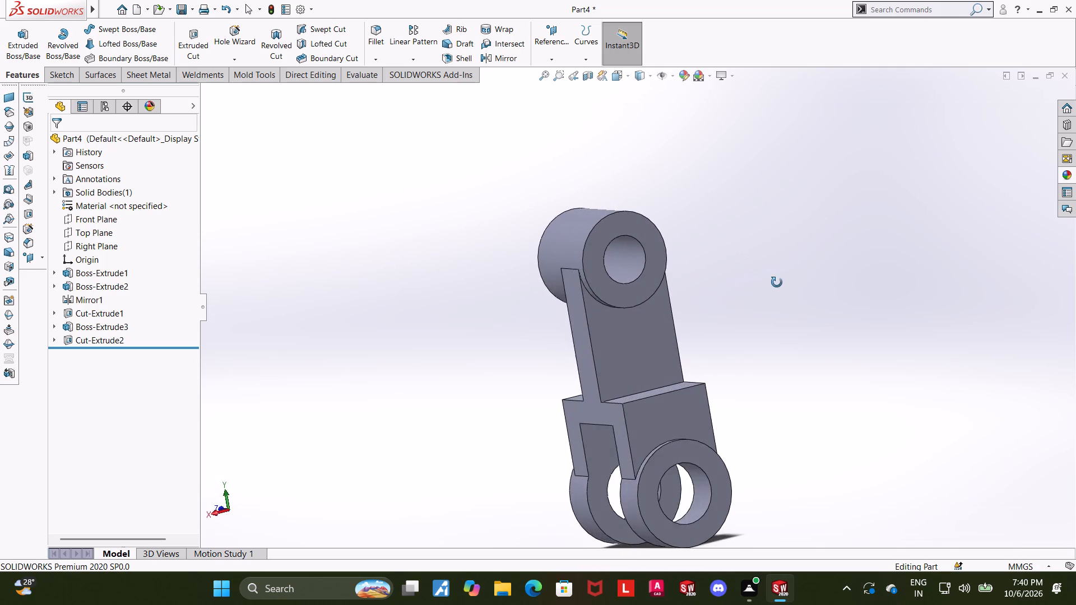
{"action": "middle_click_drag", "start_coordinate": [777, 282], "coordinate": [813, 276]}
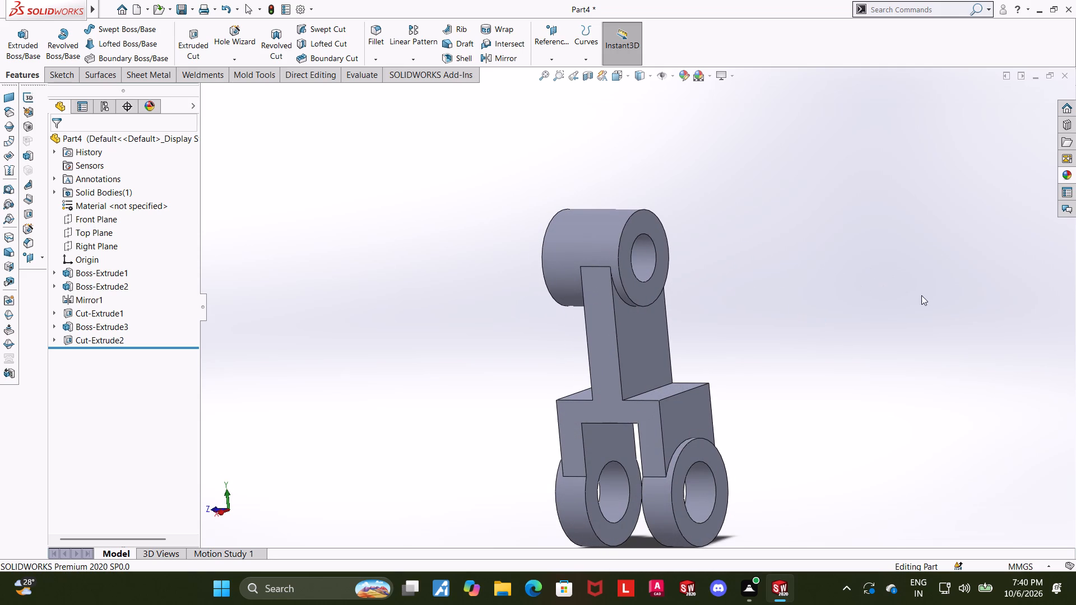
{"action": "middle_click_drag", "start_coordinate": [920, 293], "coordinate": [964, 355]}
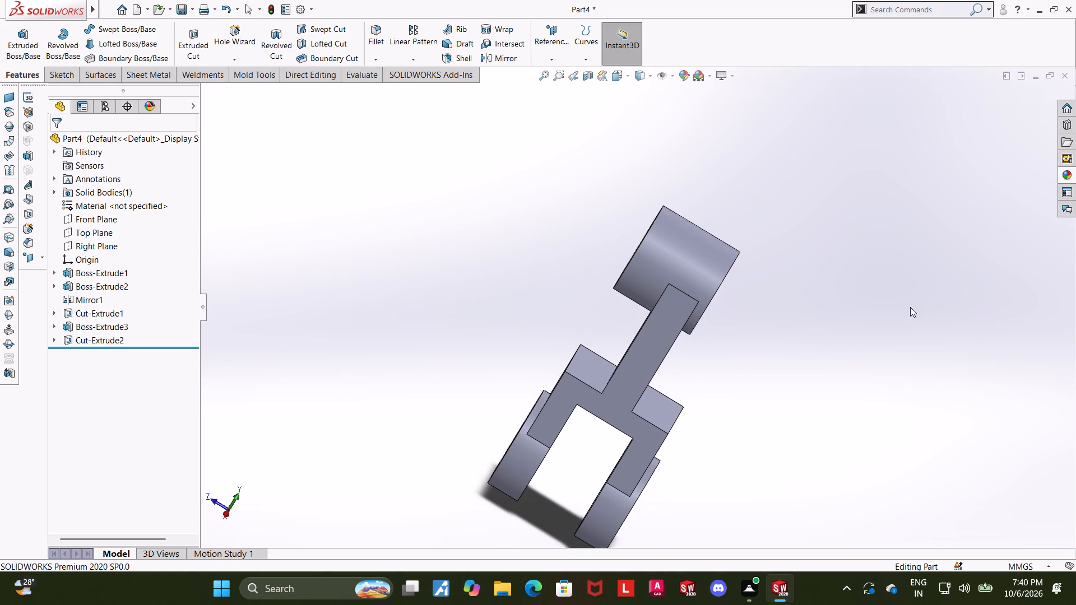
{"action": "middle_click_drag", "start_coordinate": [820, 364], "coordinate": [834, 369]}
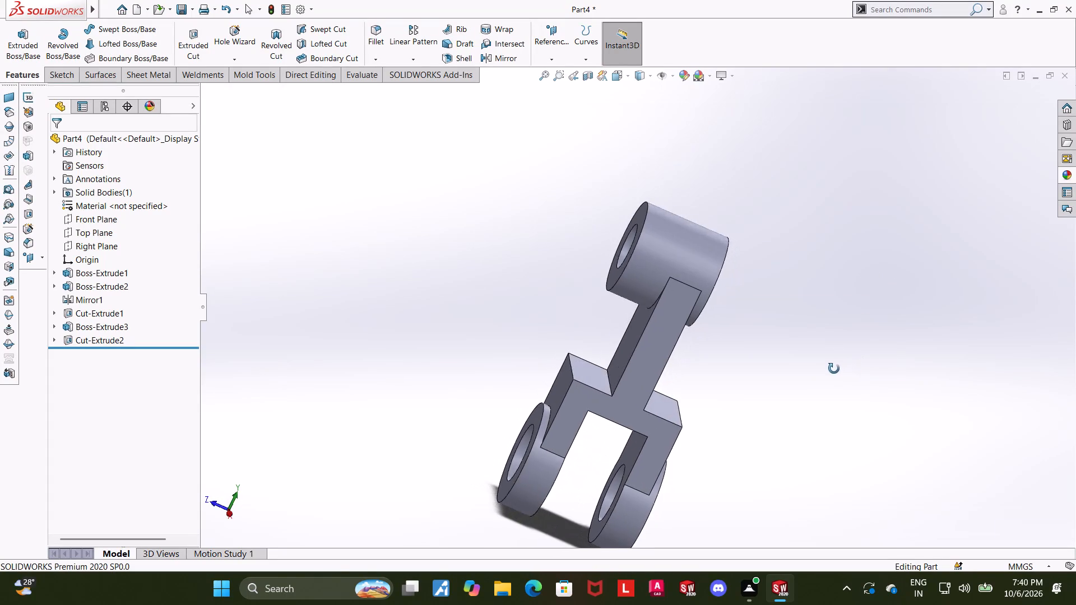
{"action": "middle_click_drag", "start_coordinate": [834, 369], "coordinate": [831, 362]}
{"action": "middle_click_drag", "start_coordinate": [871, 324], "coordinate": [749, 431]}
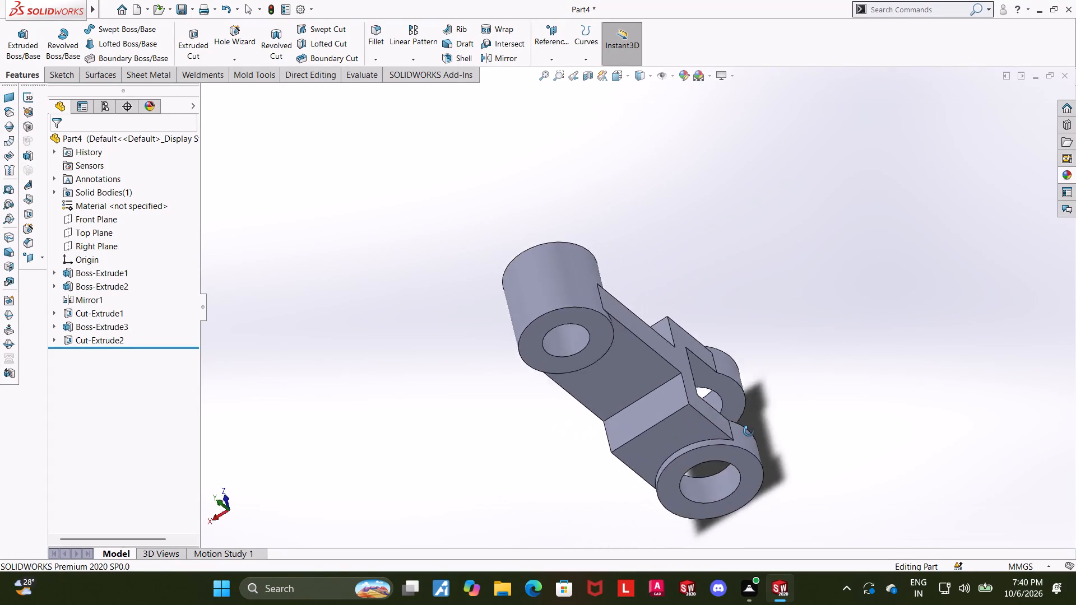
{"action": "middle_click_drag", "start_coordinate": [749, 431], "coordinate": [790, 443]}
{"action": "middle_click_drag", "start_coordinate": [810, 291], "coordinate": [863, 345]}
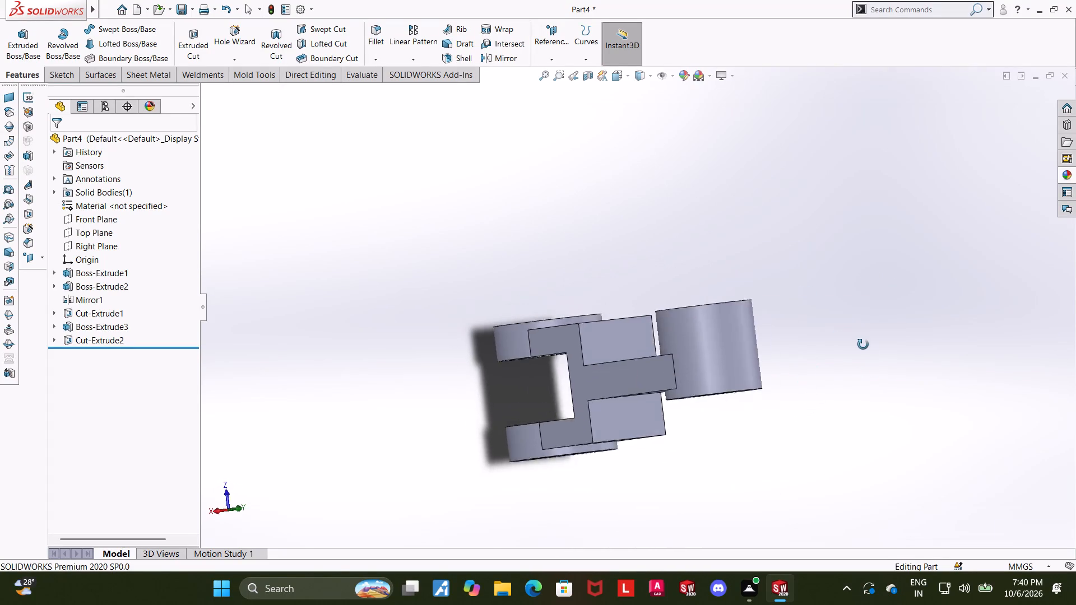
{"action": "middle_click_drag", "start_coordinate": [863, 345], "coordinate": [856, 336]}
Create a reference plane parallel to the Top Plane, offset 110-40 (70 mm) upward through the top cylinder.
{"action": "left_click", "coordinate": [98, 229]}
{"action": "middle_click_drag", "start_coordinate": [548, 296], "coordinate": [532, 249]}
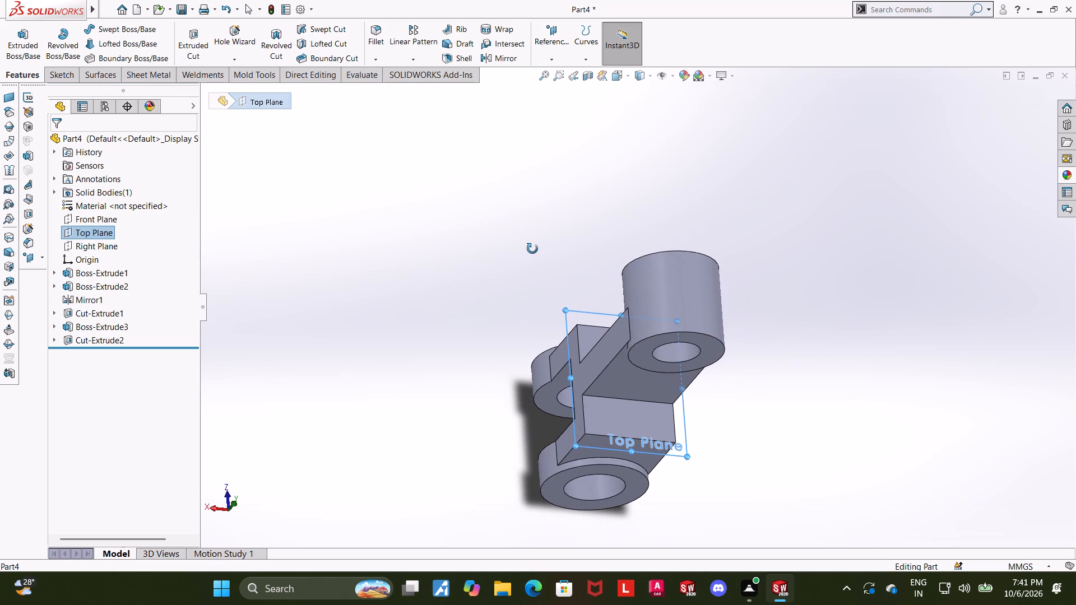
{"action": "middle_click_drag", "start_coordinate": [532, 249], "coordinate": [526, 250]}
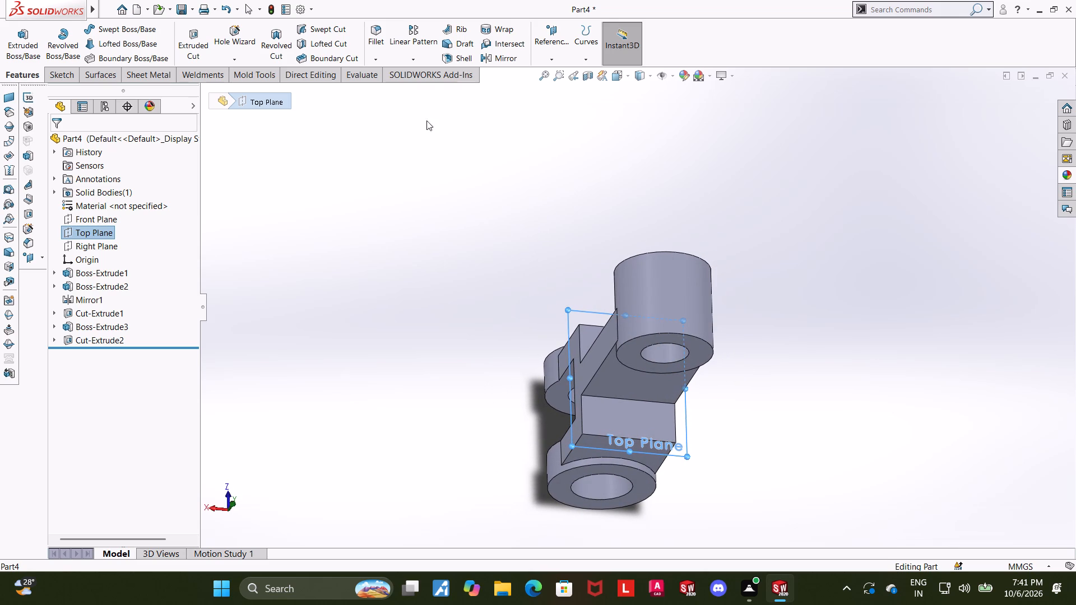
{"action": "left_click", "coordinate": [558, 31]}
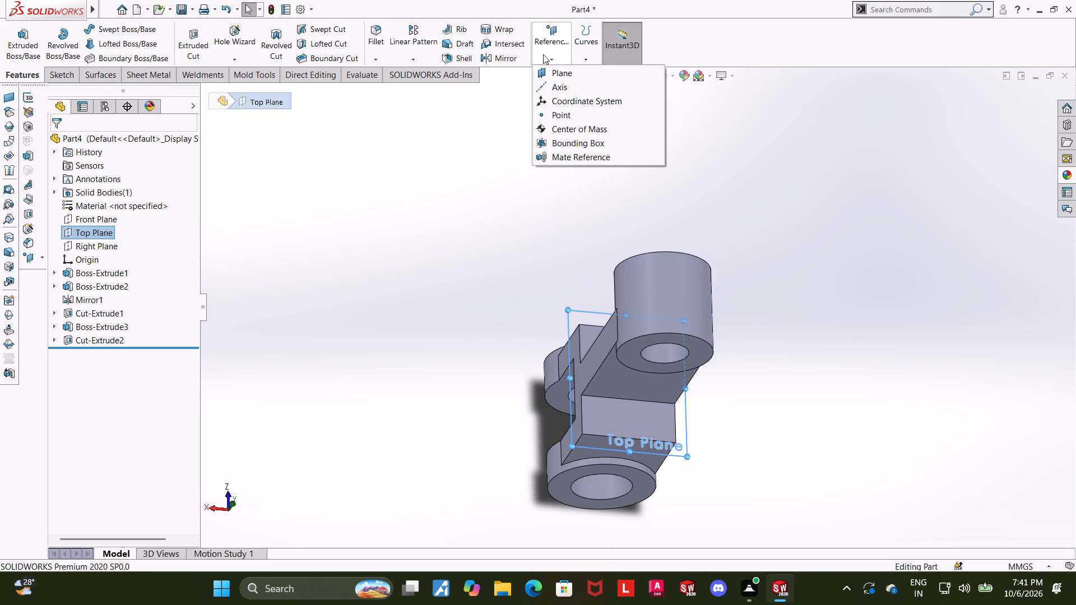
{"action": "left_click", "coordinate": [553, 77]}
{"action": "scroll", "coordinate": [471, 155], "scroll_direction": "up", "scroll_amount": 1}
{"action": "middle_click_drag", "start_coordinate": [463, 164], "coordinate": [434, 164]}
{"action": "middle_click_drag", "start_coordinate": [438, 152], "coordinate": [460, 79]}
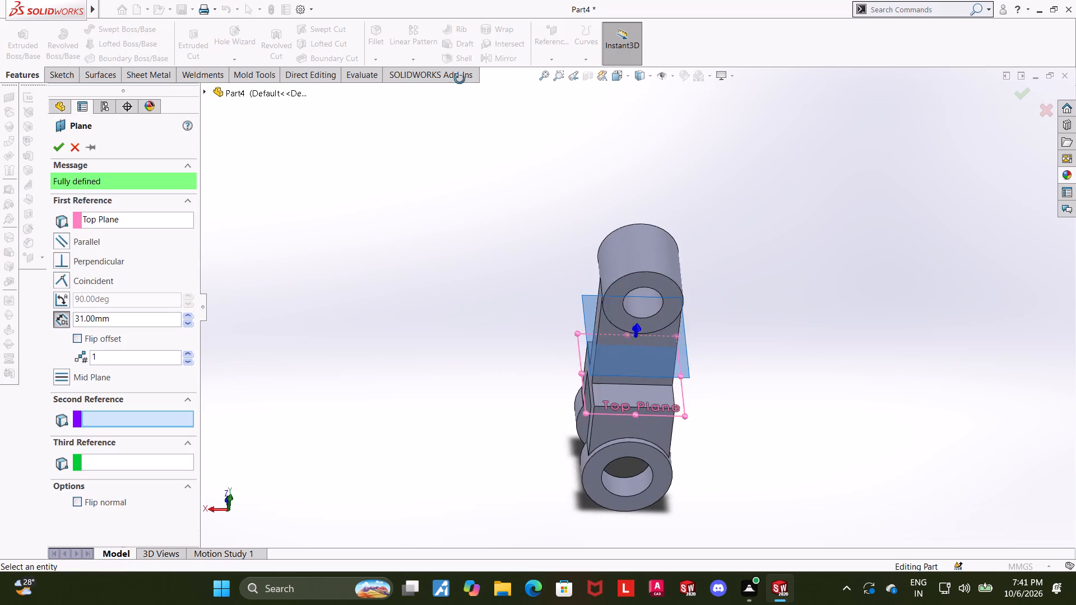
{"action": "middle_click_drag", "start_coordinate": [460, 79], "coordinate": [470, 84]}
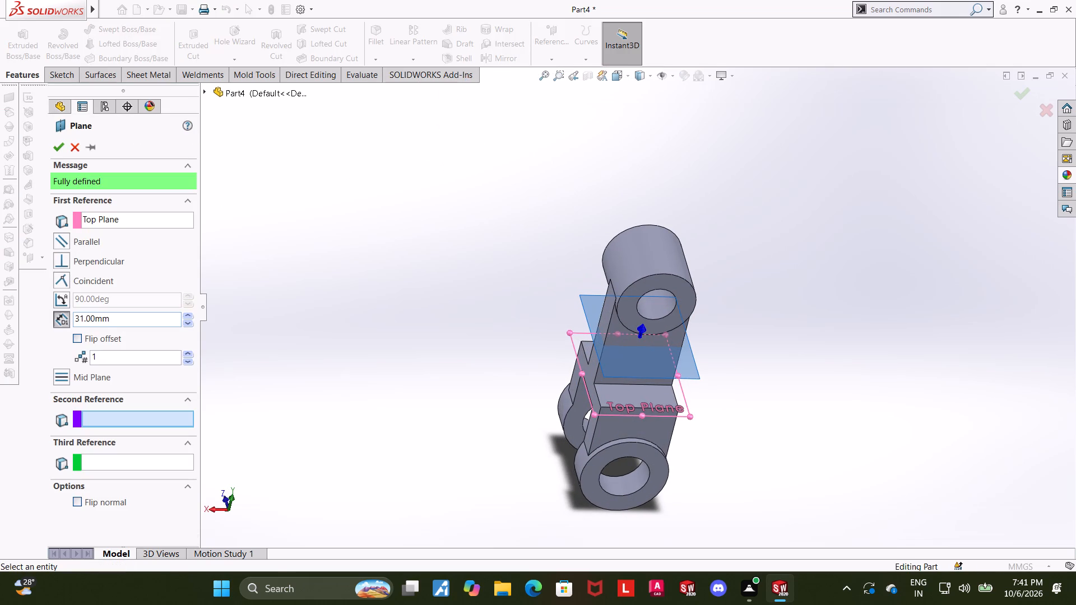
{"action": "left_click_drag", "start_coordinate": [122, 323], "coordinate": [0, 323]}
{"action": "type", "text": "110-40"}
{"action": "key", "text": "Return"}
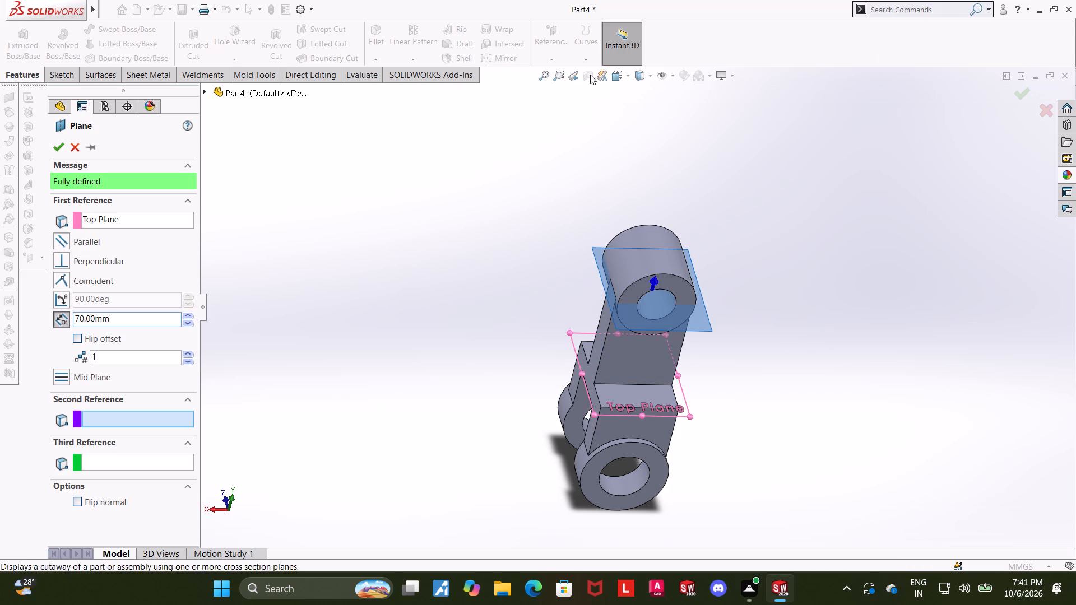
{"action": "left_click", "coordinate": [611, 81]}
{"action": "left_click", "coordinate": [526, 397]}
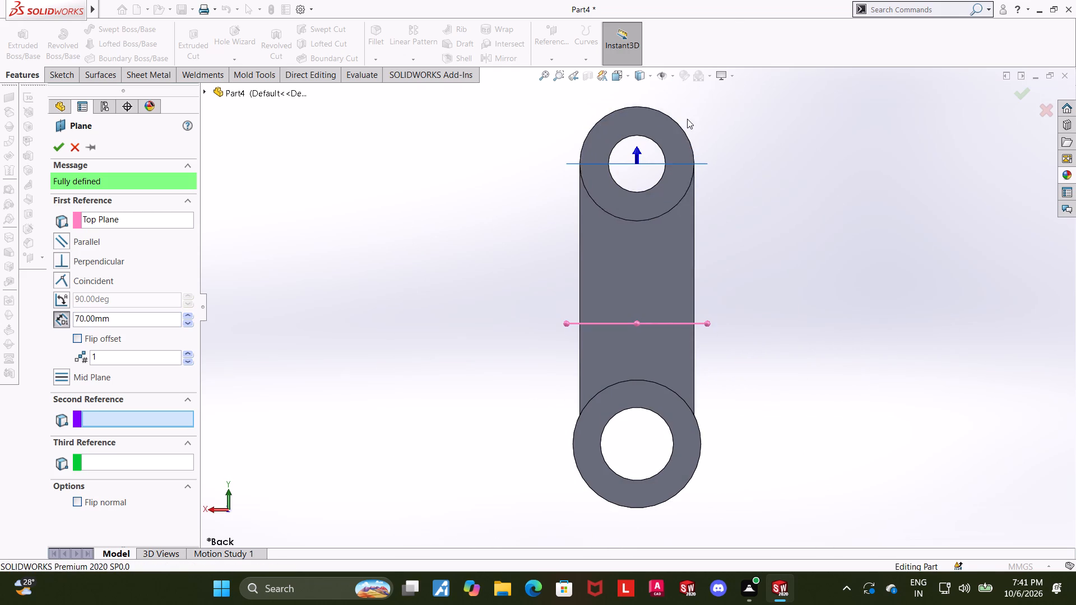
{"action": "left_click", "coordinate": [57, 148]}
Stretch the new reference plane's border far beyond the top cylinder in the positive X direction.
{"action": "middle_click_drag", "start_coordinate": [314, 173], "coordinate": [343, 292]}
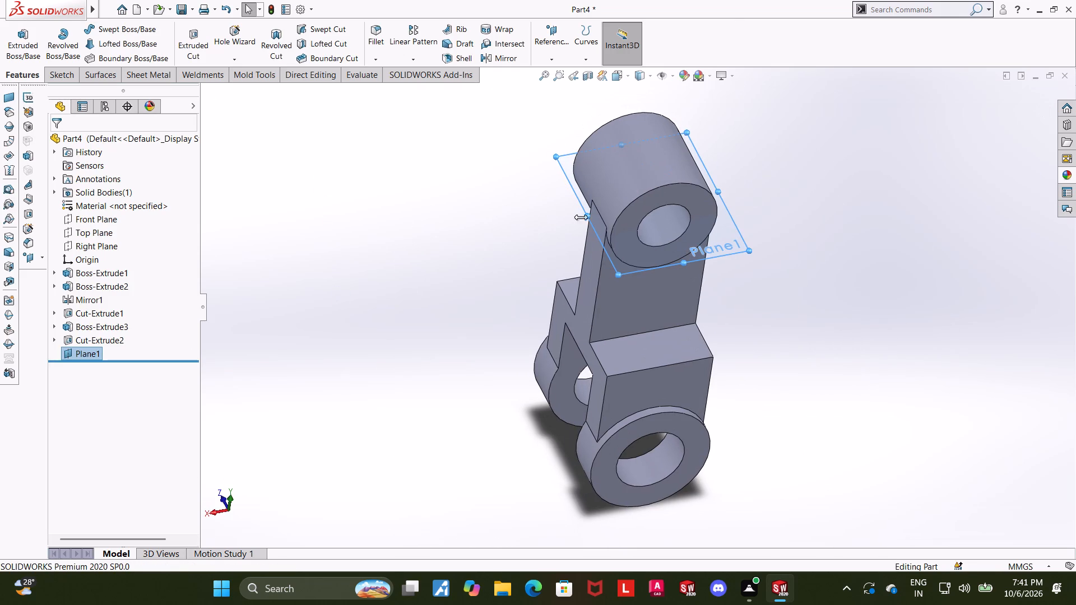
{"action": "left_click_drag", "start_coordinate": [586, 215], "coordinate": [300, 258]}
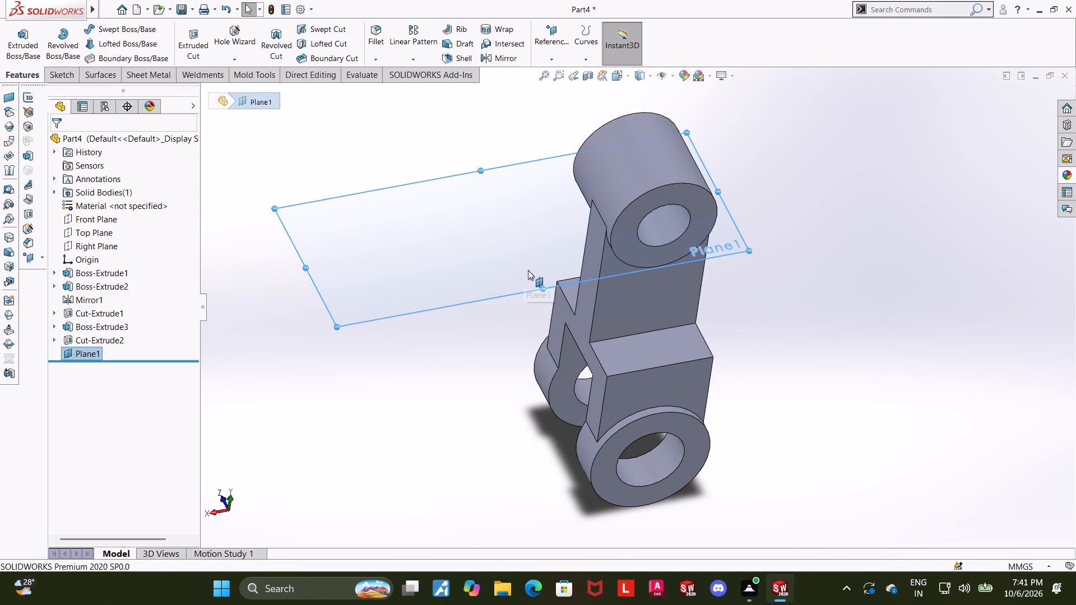
Start a sketch on the 70 mm offset plane and orient the view normal to it.
{"action": "scroll", "coordinate": [529, 270], "scroll_direction": "up", "scroll_amount": 1}
{"action": "middle_click_drag", "start_coordinate": [809, 222], "coordinate": [807, 262]}
{"action": "right_click", "coordinate": [468, 288]}
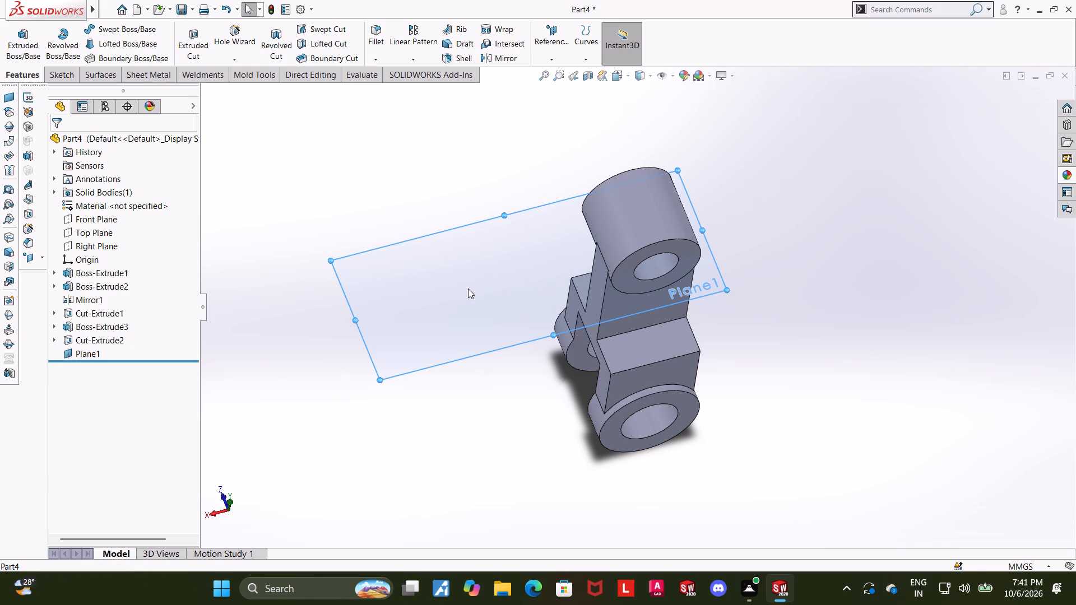
{"action": "left_click", "coordinate": [498, 272]}
{"action": "left_click", "coordinate": [91, 370]}
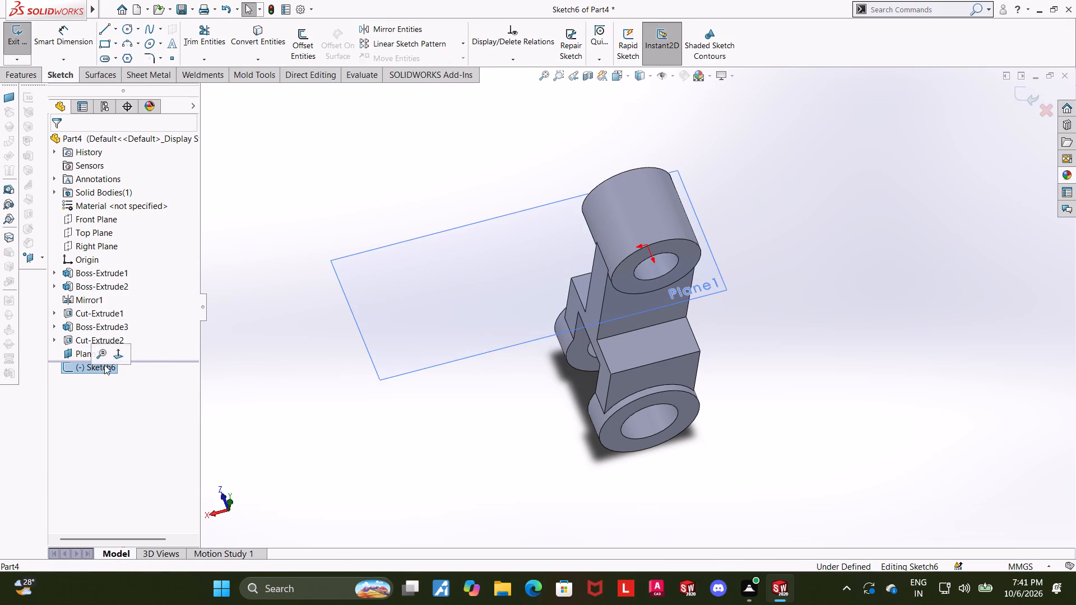
{"action": "left_click", "coordinate": [114, 359]}
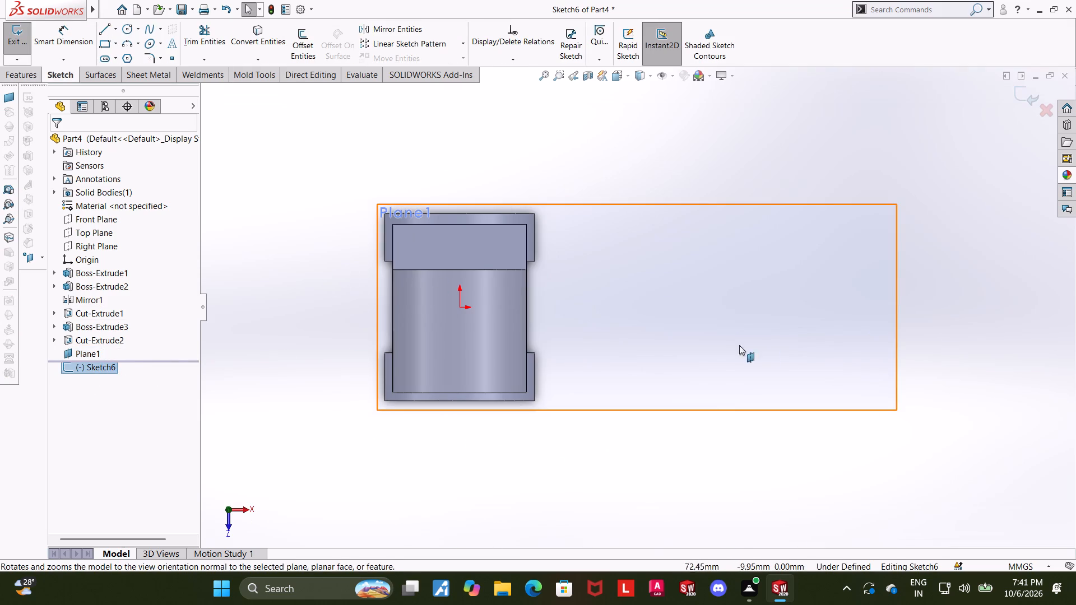
{"action": "scroll", "coordinate": [848, 356], "scroll_direction": "up", "scroll_amount": 2}
{"action": "scroll", "coordinate": [862, 305], "scroll_direction": "down", "scroll_amount": 1}
{"action": "scroll", "coordinate": [780, 294], "scroll_direction": "down", "scroll_amount": 1}
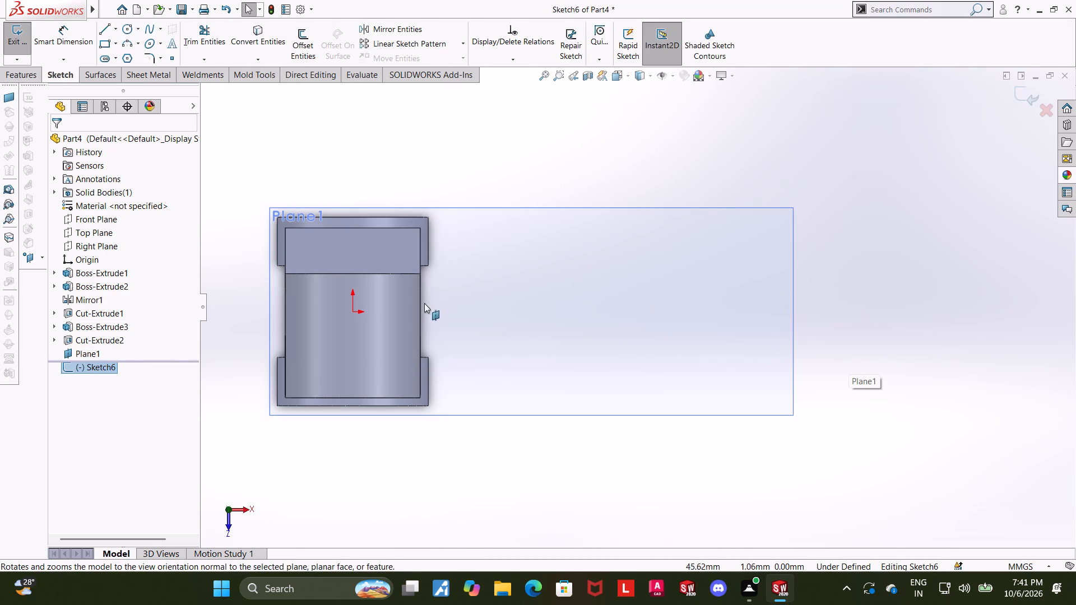
Draw connected lines from the origin for the lower arm edge, about 76 mm long, and an outward-stepped lower fork prong about 43 mm long.
{"action": "left_click", "coordinate": [108, 31]}
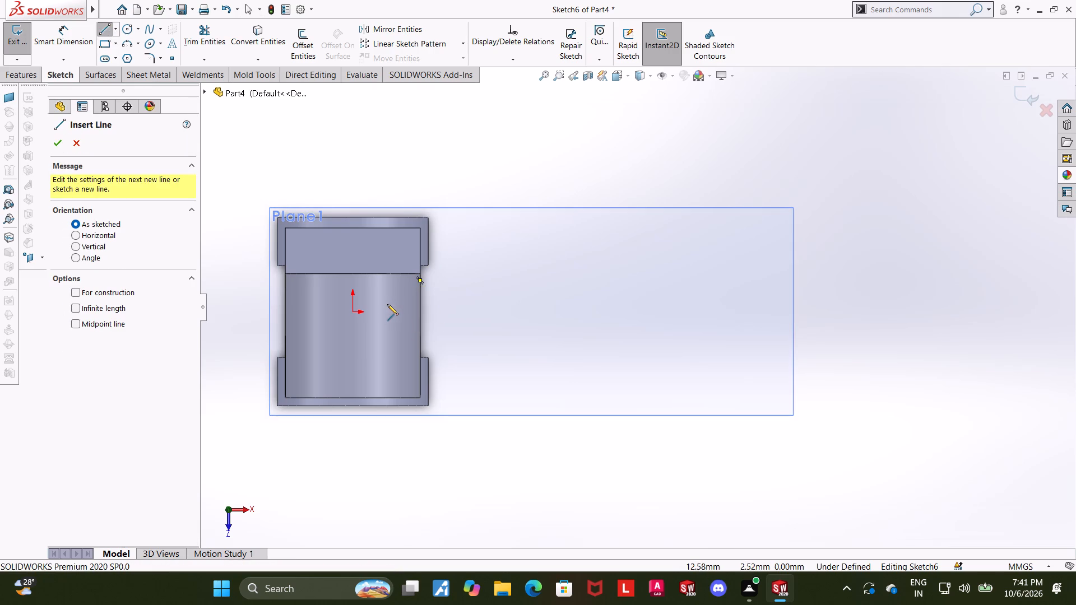
{"action": "left_click", "coordinate": [353, 310]}
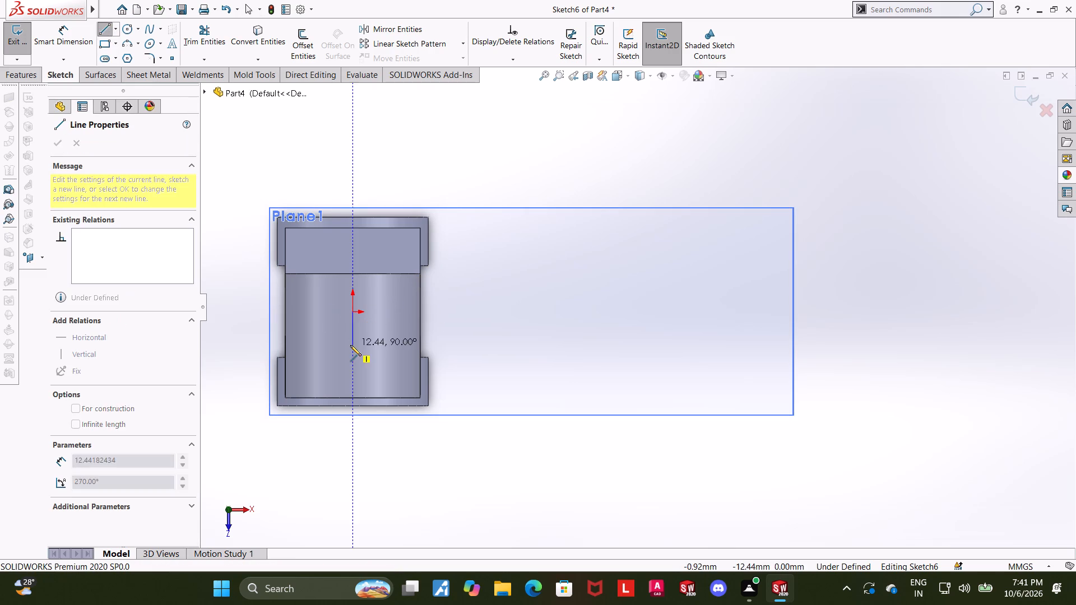
{"action": "left_click", "coordinate": [350, 343]}
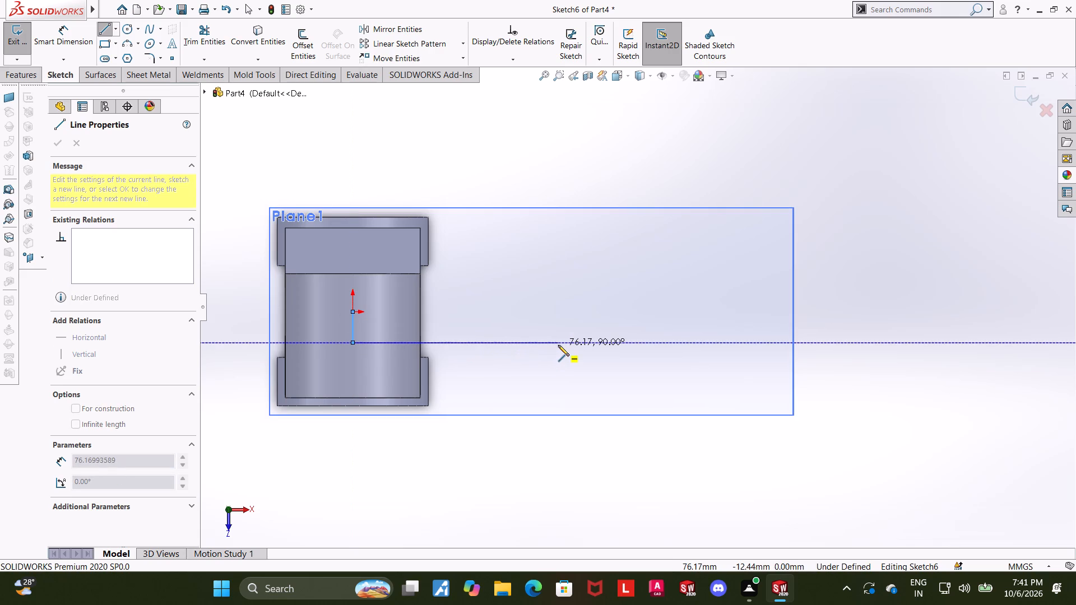
{"action": "left_click", "coordinate": [558, 345]}
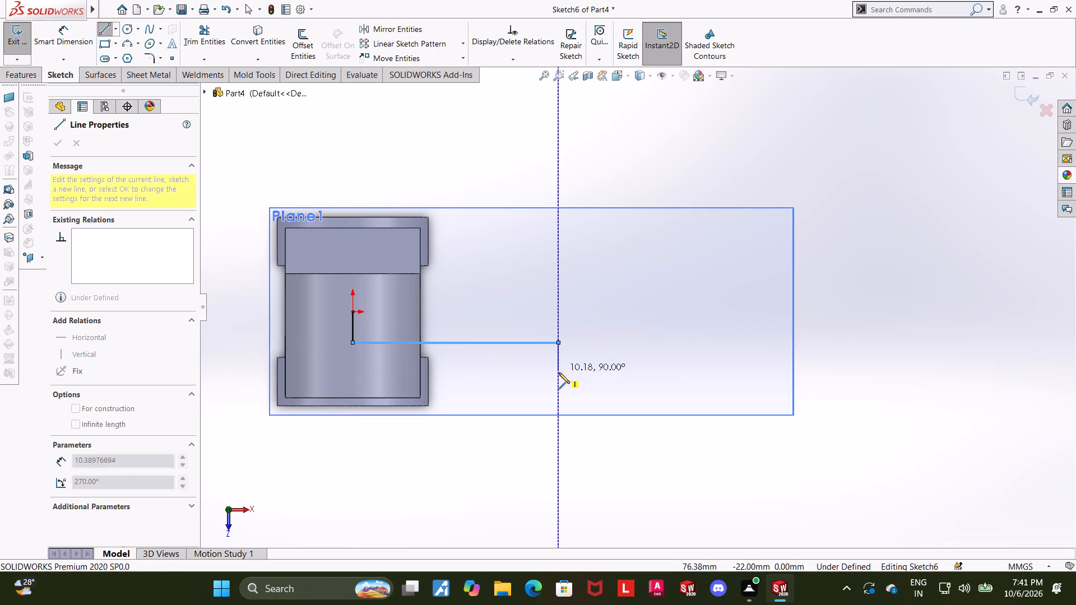
{"action": "left_click", "coordinate": [559, 375]}
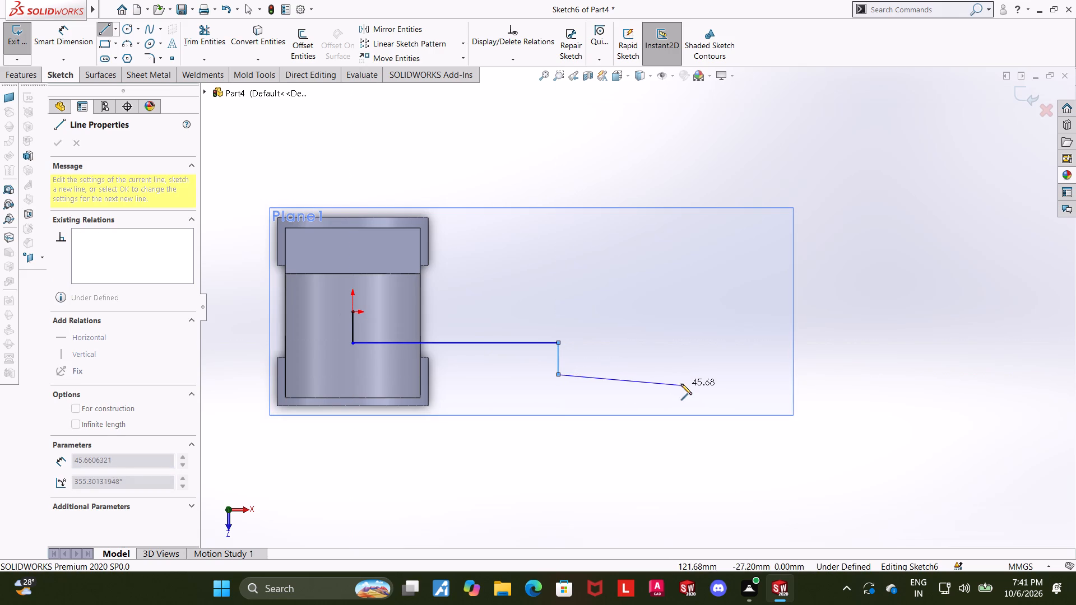
{"action": "left_click", "coordinate": [675, 378]}
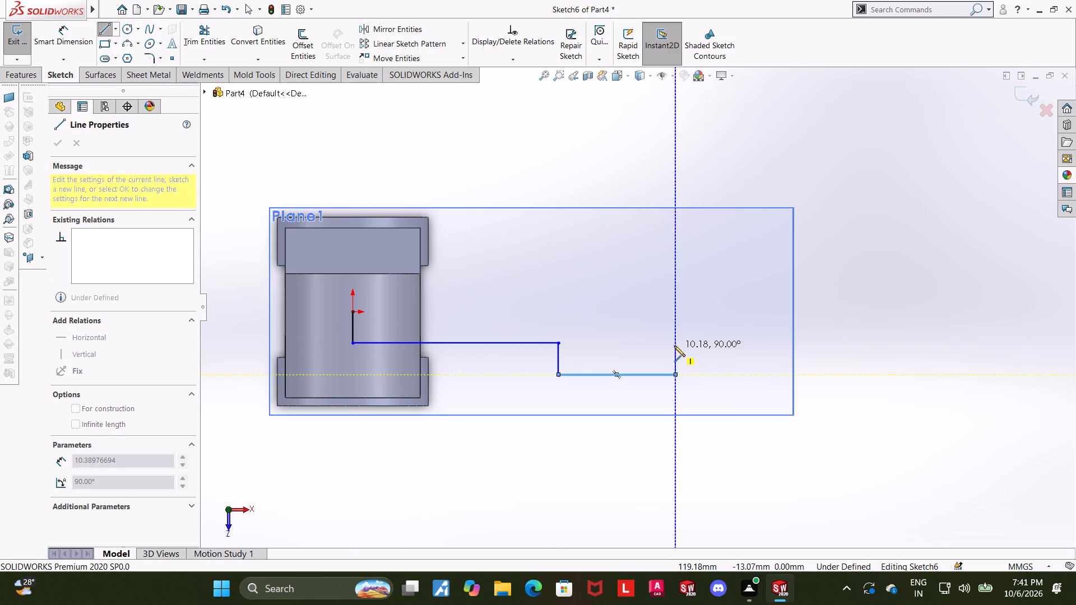
{"action": "left_click", "coordinate": [674, 336]}
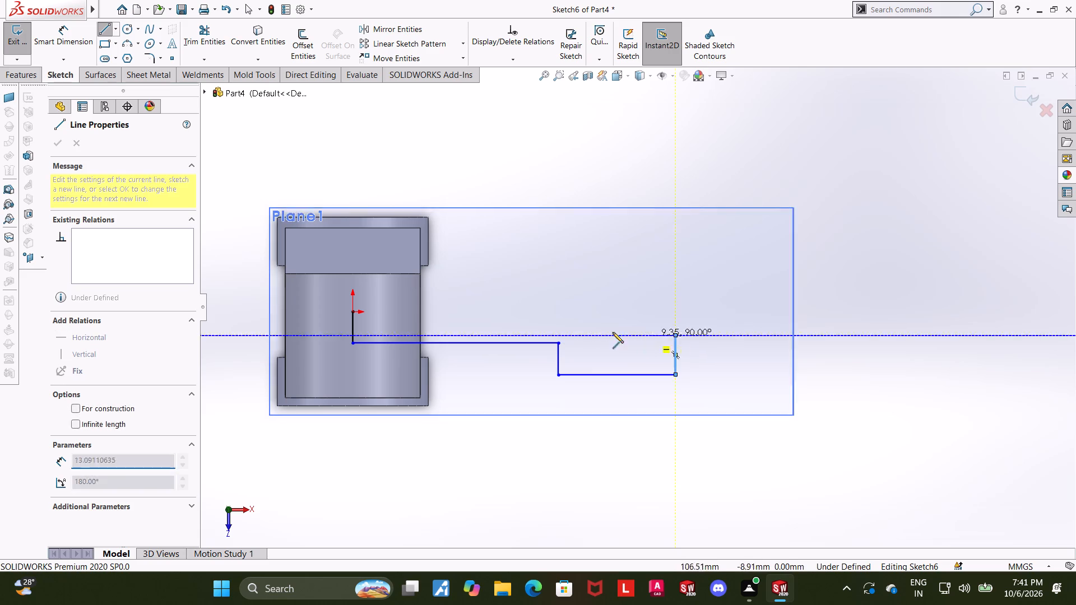
Continue the line chain around the fork's open slot, the upper prong and the upper arm edge, closing the profile at the origin.
{"action": "left_click", "coordinate": [591, 333]}
{"action": "left_click", "coordinate": [589, 306]}
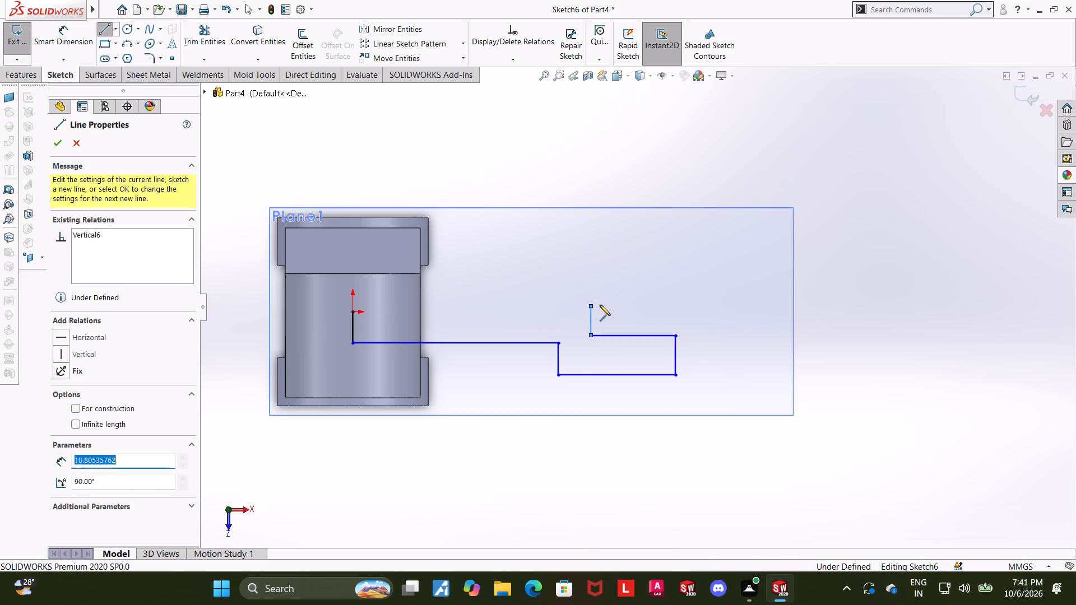
{"action": "left_click", "coordinate": [676, 304]}
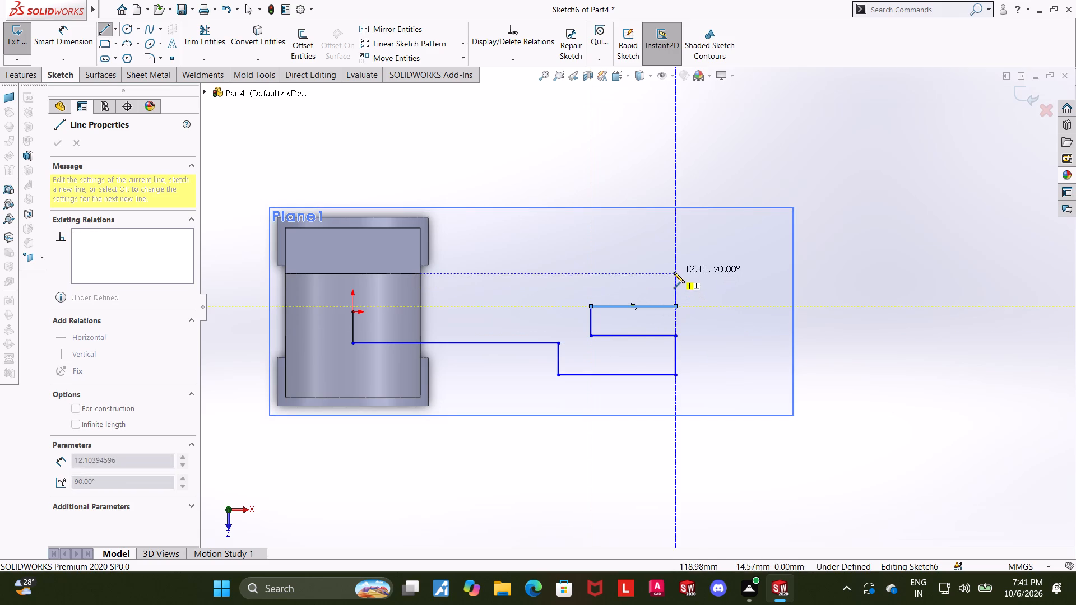
{"action": "left_click", "coordinate": [674, 266]}
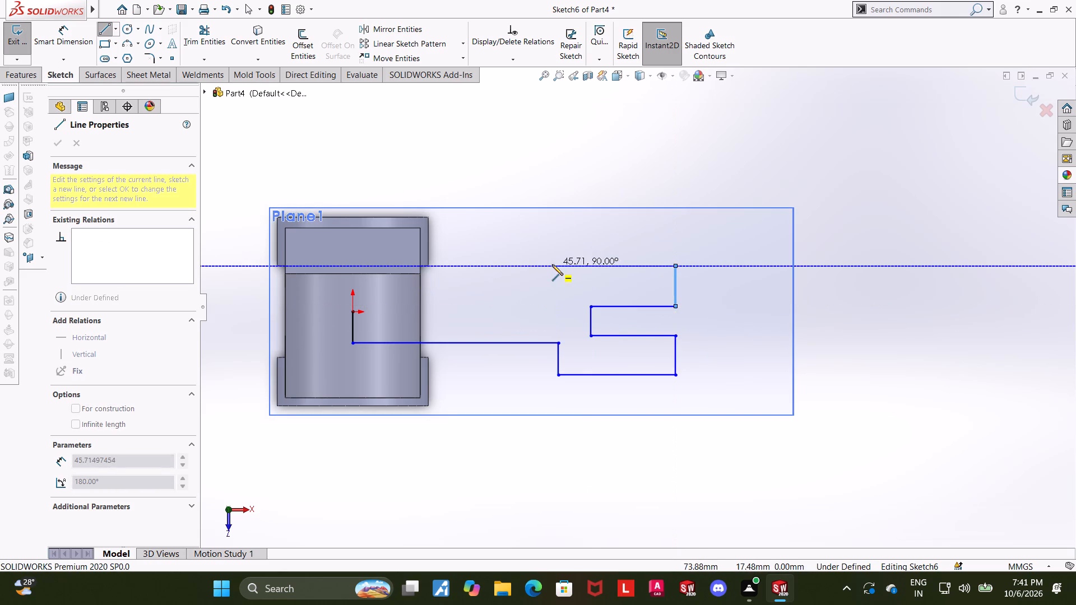
{"action": "left_click", "coordinate": [557, 267]}
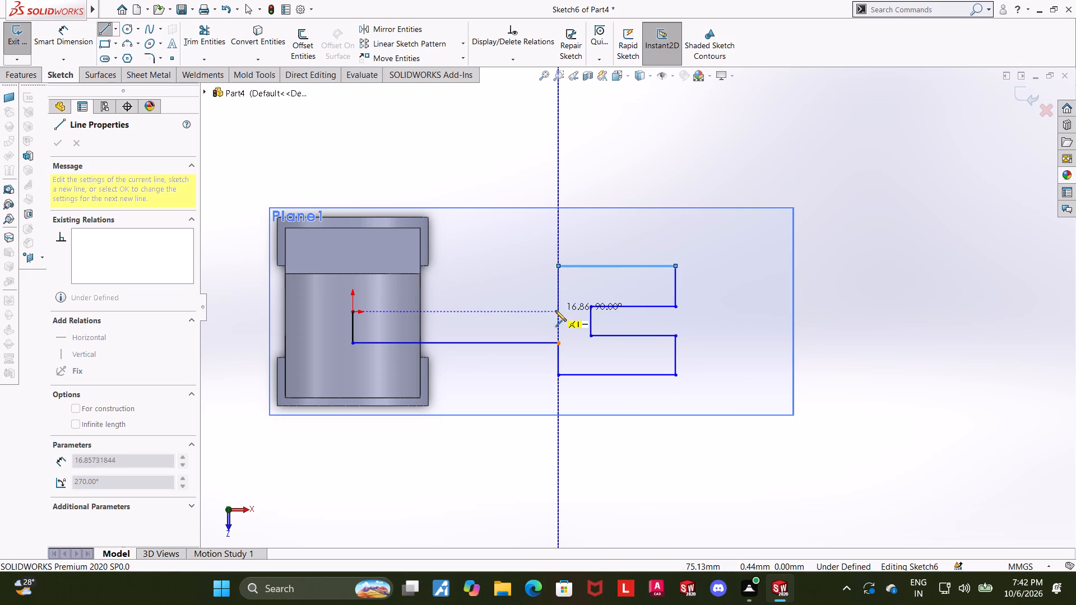
{"action": "left_click", "coordinate": [558, 287]}
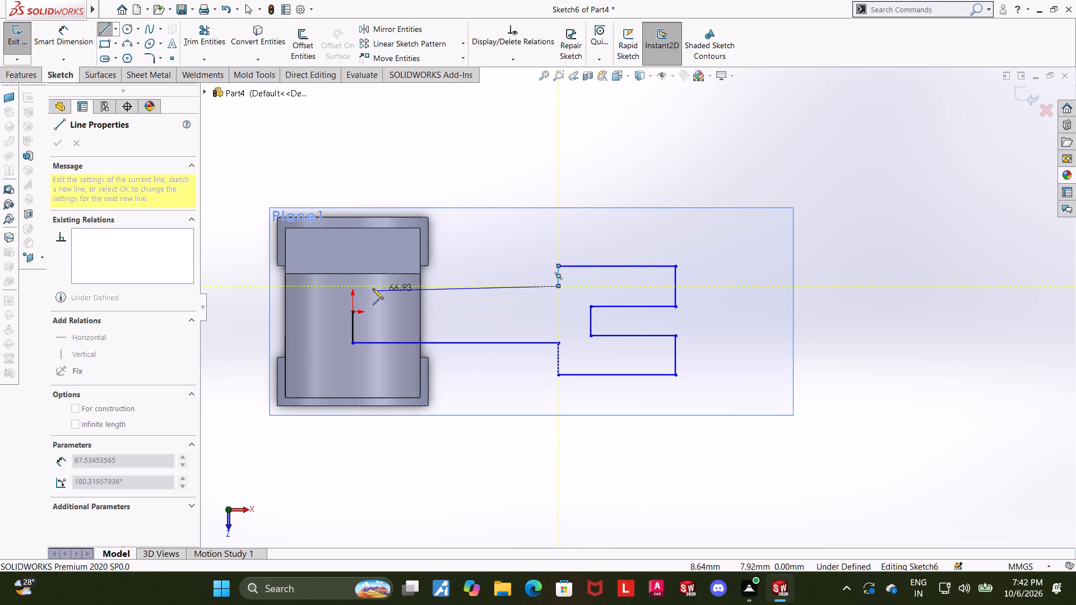
{"action": "left_click", "coordinate": [350, 286]}
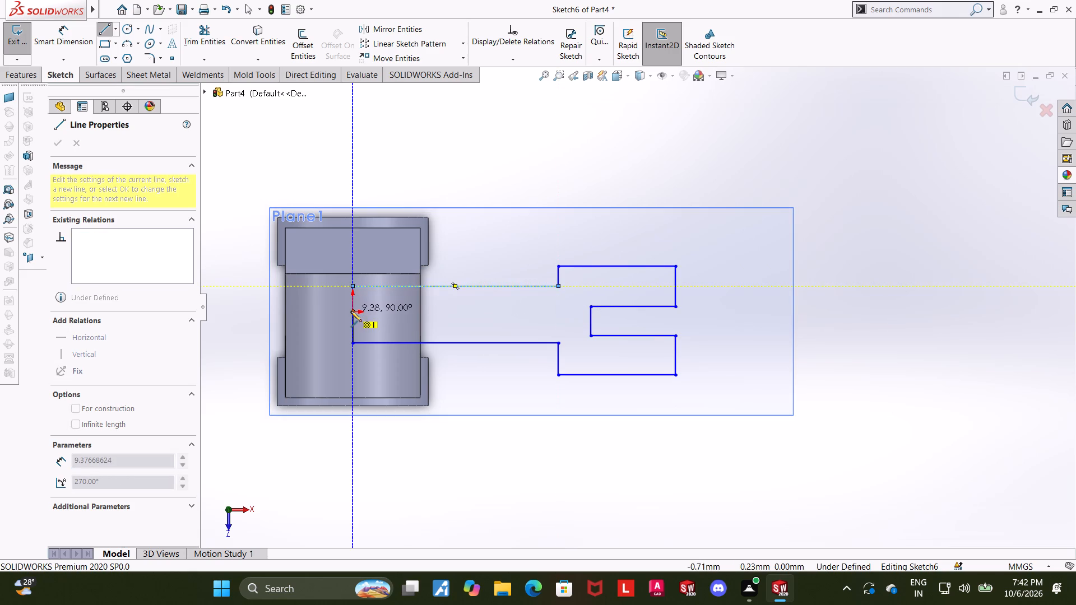
{"action": "left_click", "coordinate": [351, 311]}
{"action": "key", "text": "Escape"}
{"action": "key", "text": "Escape"}
{"action": "key", "text": "Escape"}
{"action": "scroll", "coordinate": [406, 311], "scroll_direction": "down", "scroll_amount": 2}
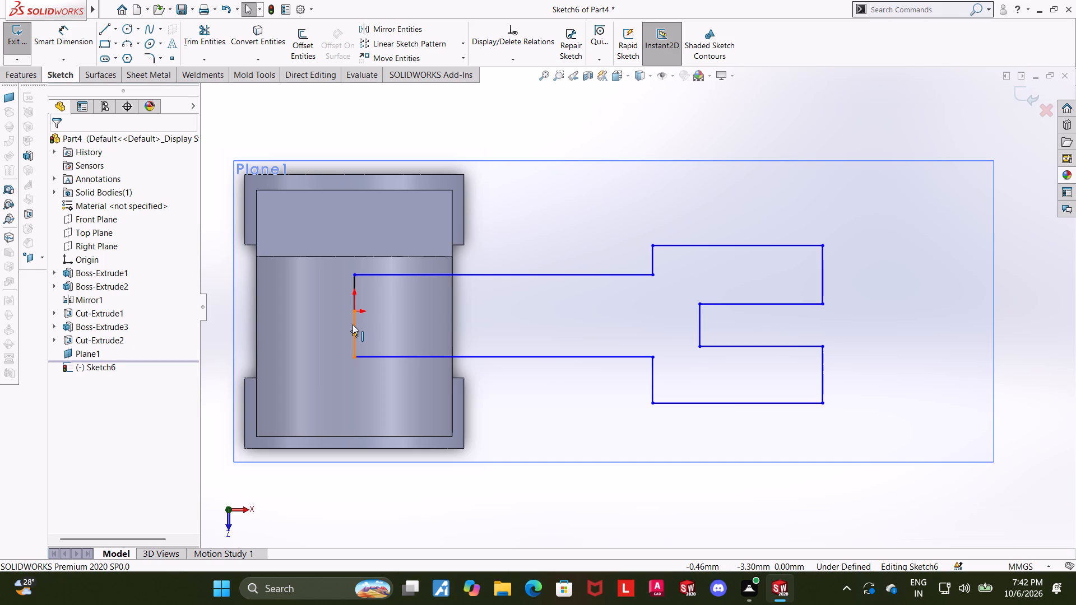
Dimension the arm's width between its two long horizontal edges as 18 mm.
{"action": "left_click", "coordinate": [59, 39]}
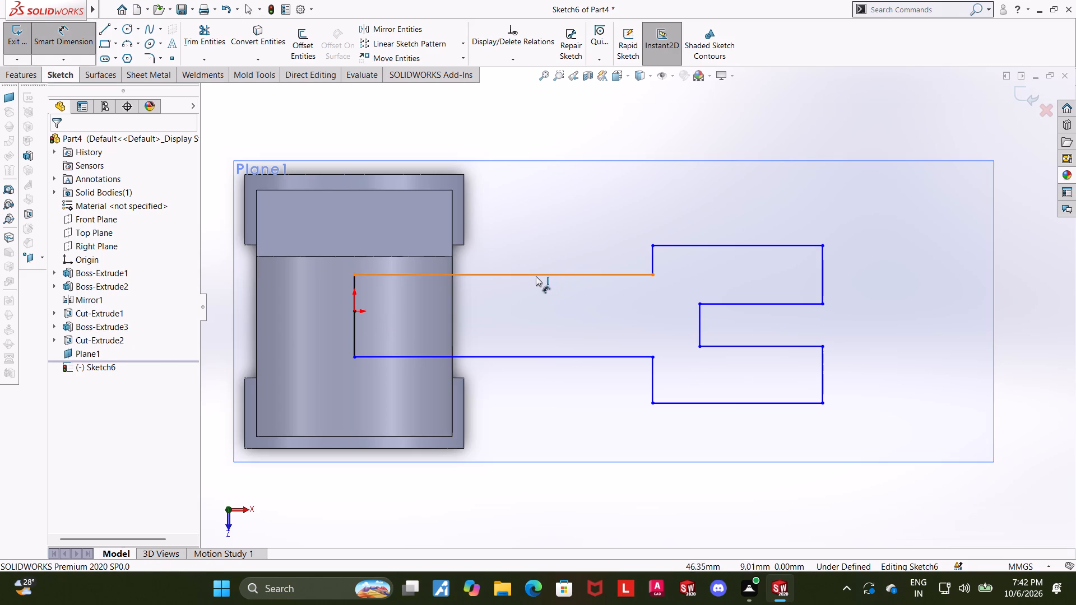
{"action": "left_click", "coordinate": [536, 276]}
{"action": "left_click", "coordinate": [528, 354]}
{"action": "left_click", "coordinate": [529, 333]}
{"action": "type", "text": "18"}
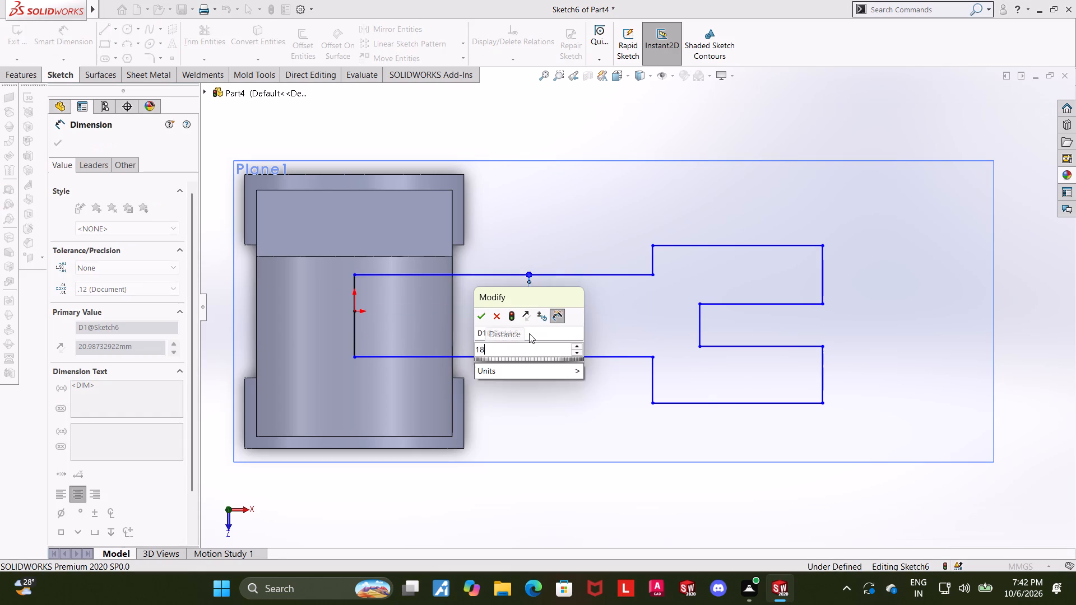
{"action": "key", "text": "Return"}
{"action": "key", "text": "Escape"}
{"action": "key", "text": "Escape"}
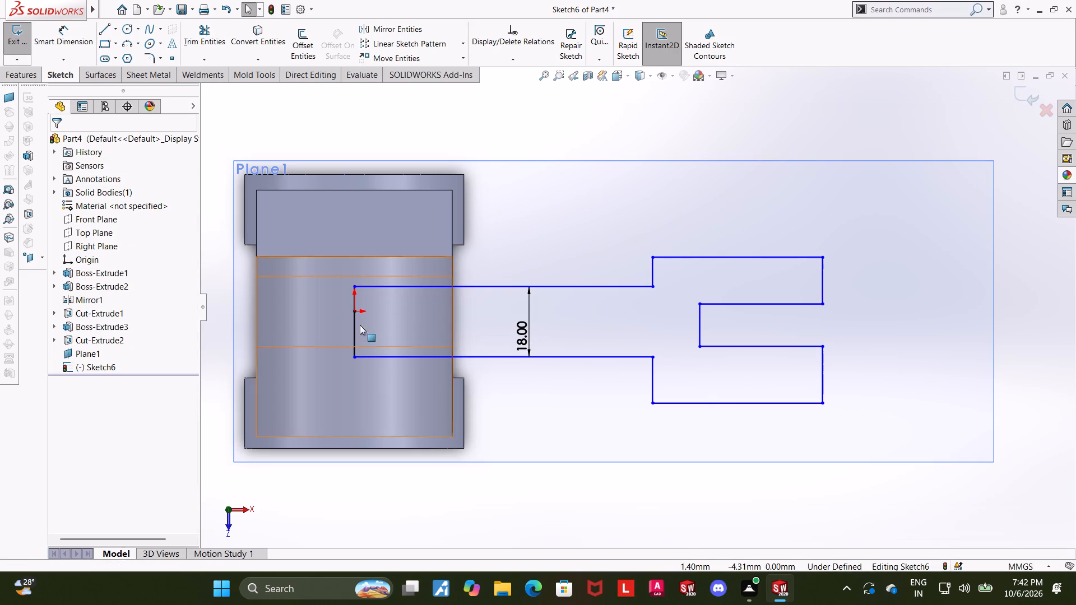
Draw a horizontal construction line about 10 mm long from the origin and make the two long arm edges symmetric about it.
{"action": "left_click", "coordinate": [117, 31]}
{"action": "left_click", "coordinate": [113, 58]}
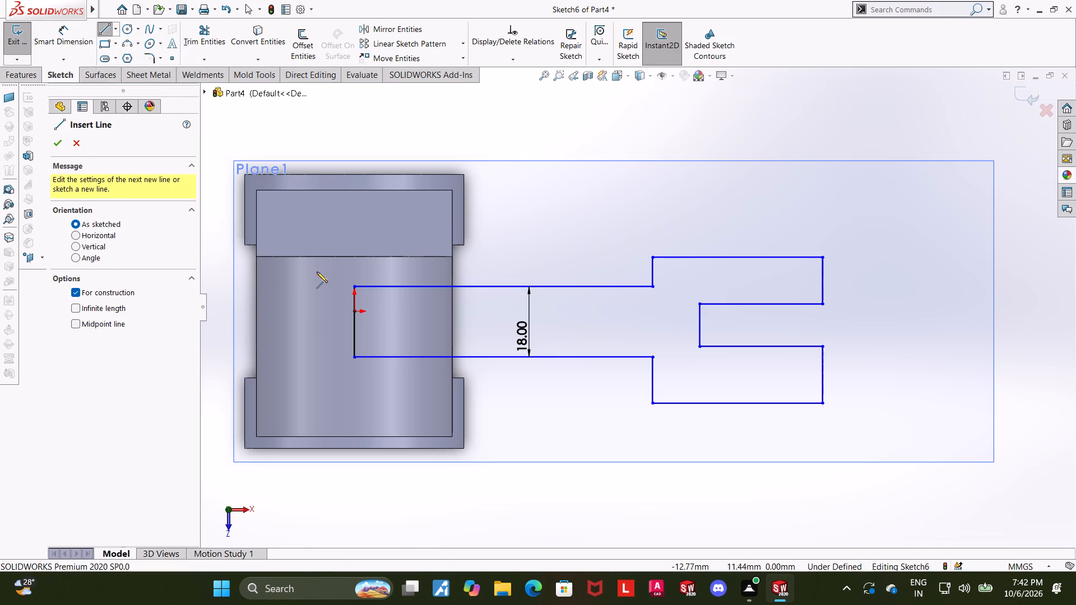
{"action": "left_click", "coordinate": [352, 310]}
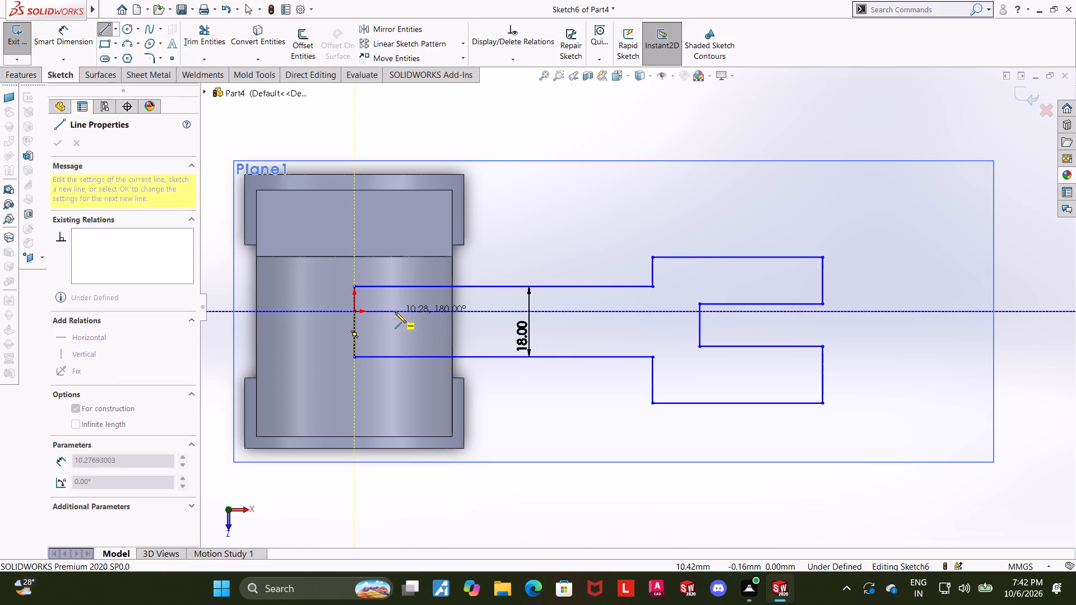
{"action": "left_click", "coordinate": [395, 312]}
{"action": "key", "text": "Escape"}
{"action": "key", "text": "Escape"}
{"action": "key", "text": "Escape"}
{"action": "left_click", "coordinate": [412, 286]}
{"action": "left_click", "coordinate": [381, 310], "text": "ctrl"}
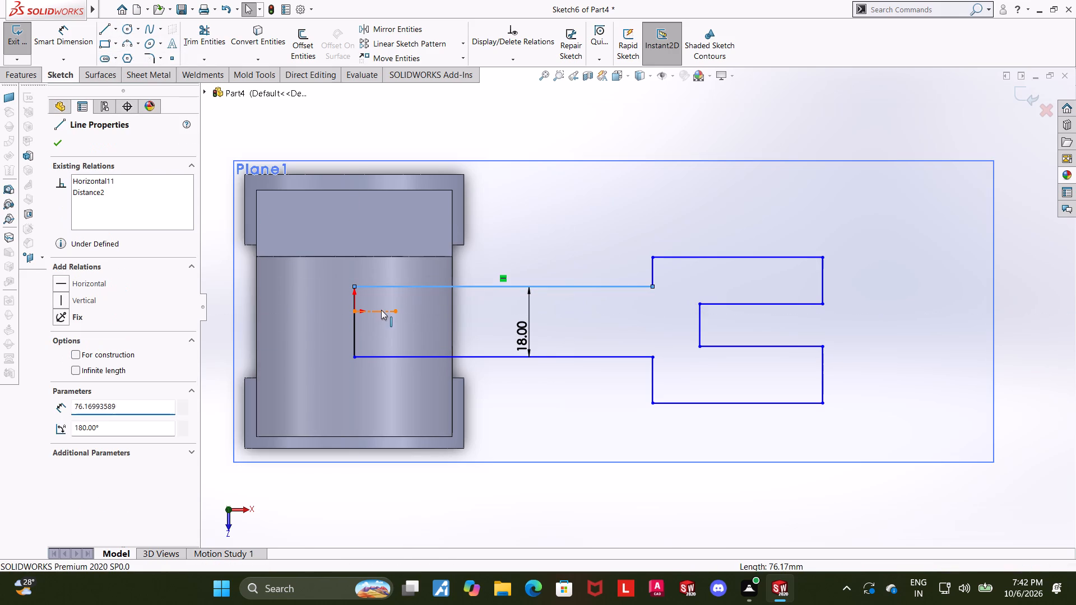
{"action": "left_click", "coordinate": [386, 357], "text": "ctrl"}
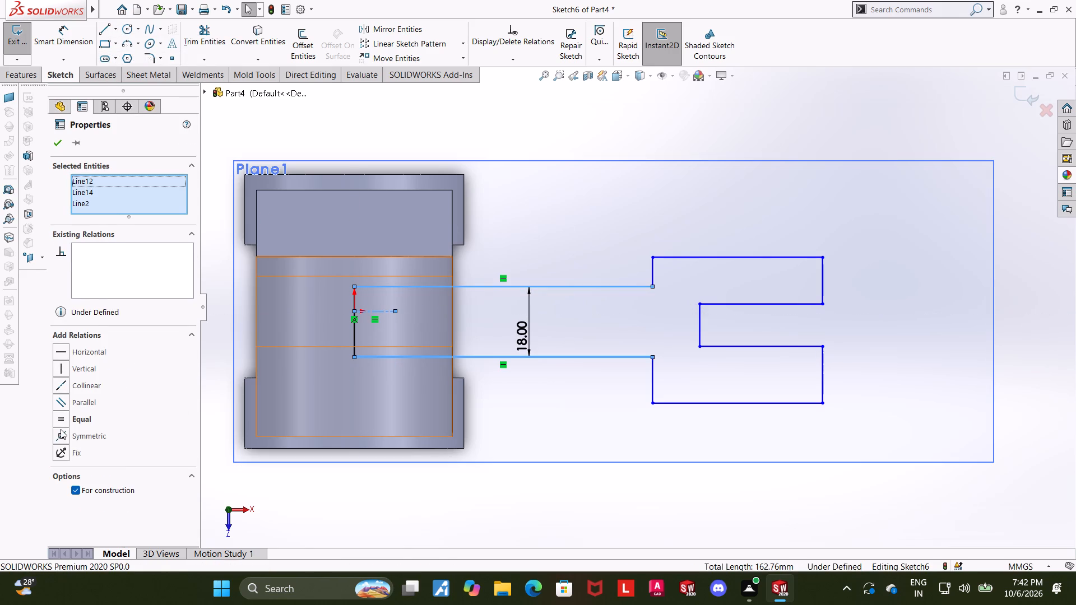
{"action": "left_click", "coordinate": [61, 429]}
{"action": "key", "text": "Escape"}
{"action": "key", "text": "Escape"}
{"action": "key", "text": "Escape"}
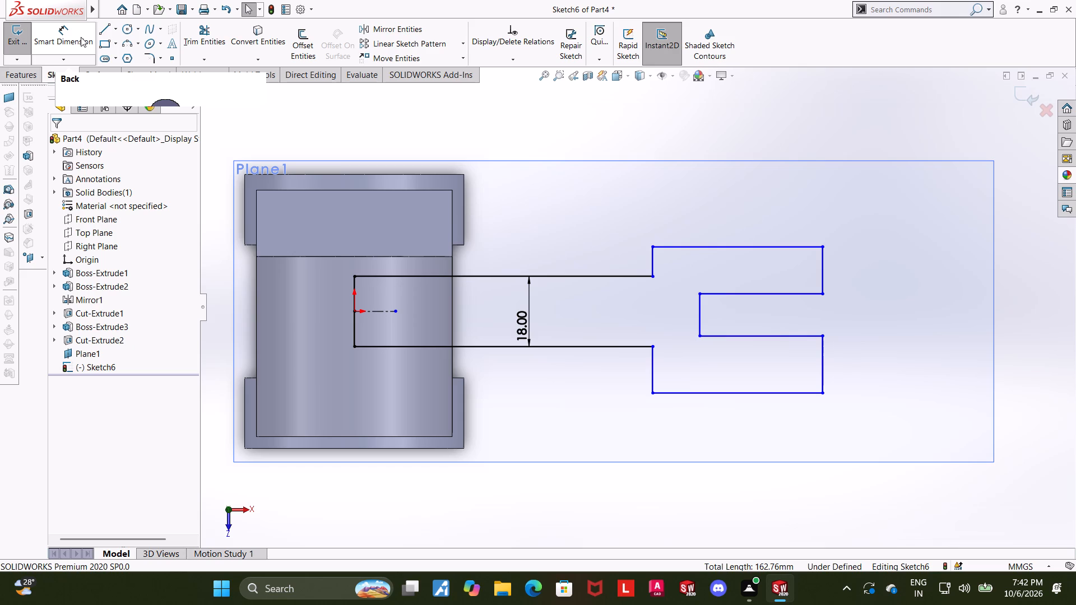
Dimension the upper fork edge 12 mm outward from the upper arm edge.
{"action": "left_click", "coordinate": [81, 37]}
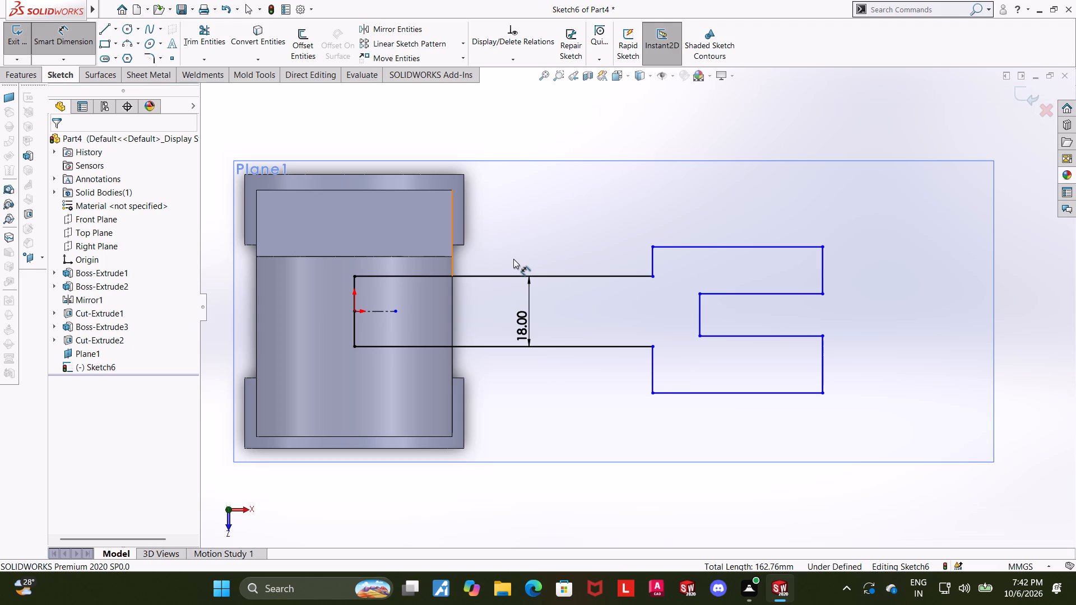
{"action": "left_click", "coordinate": [661, 246]}
{"action": "left_click", "coordinate": [641, 277]}
{"action": "left_click", "coordinate": [641, 259]}
{"action": "type", "text": "12"}
{"action": "key", "text": "Return"}
{"action": "key", "text": "Escape"}
{"action": "key", "text": "Escape"}
Dimension the lower fork edge 12 mm outward from the lower arm edge.
{"action": "left_click", "coordinate": [84, 43]}
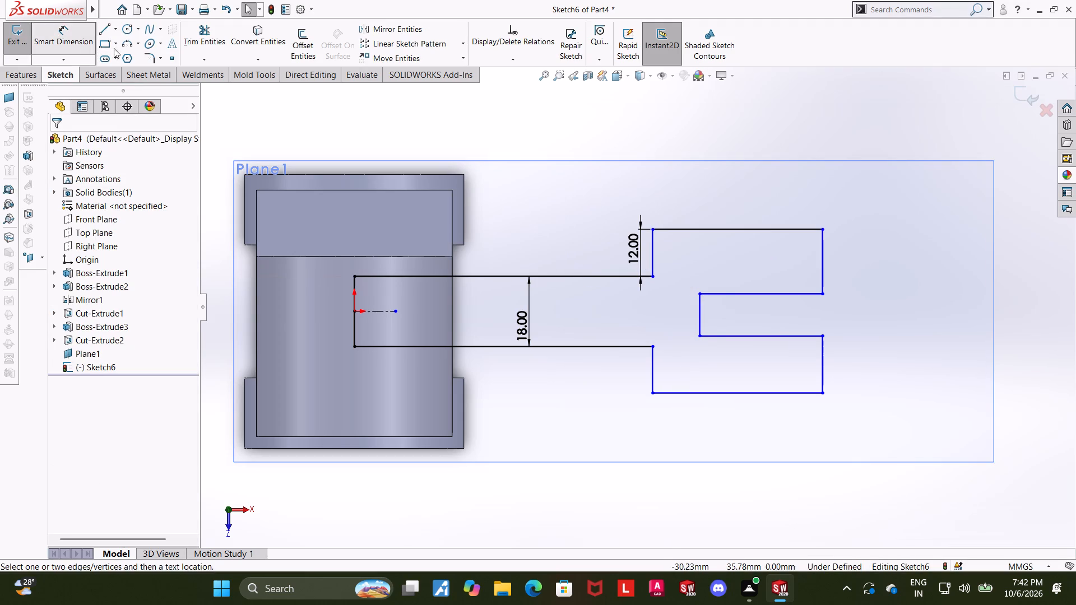
{"action": "left_click", "coordinate": [618, 348]}
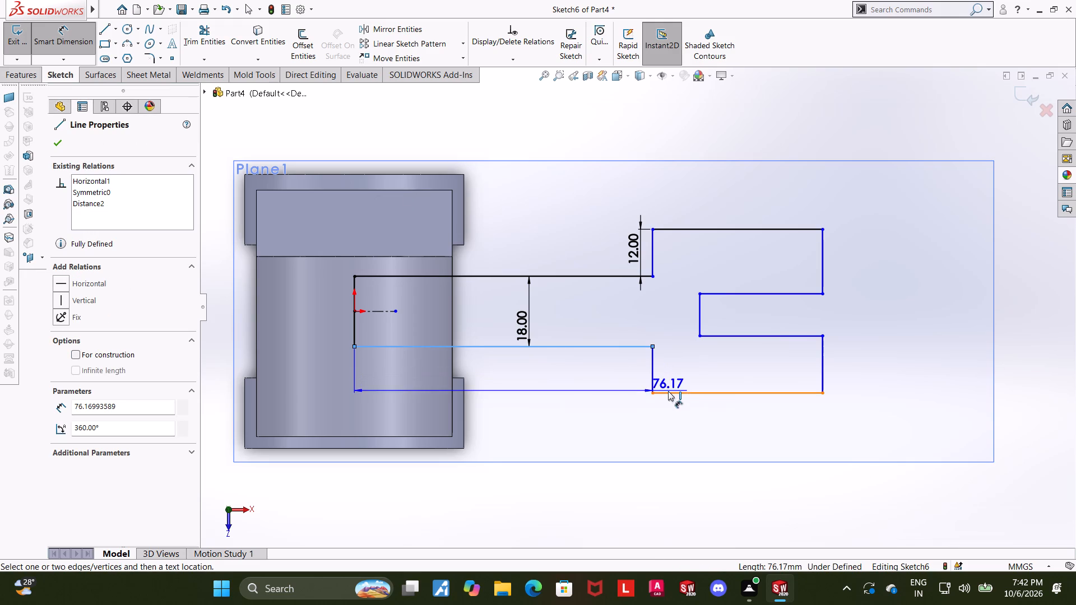
{"action": "left_click", "coordinate": [670, 394]}
{"action": "left_click", "coordinate": [629, 379]}
{"action": "type", "text": "12"}
{"action": "key", "text": "Return"}
{"action": "key", "text": "Escape"}
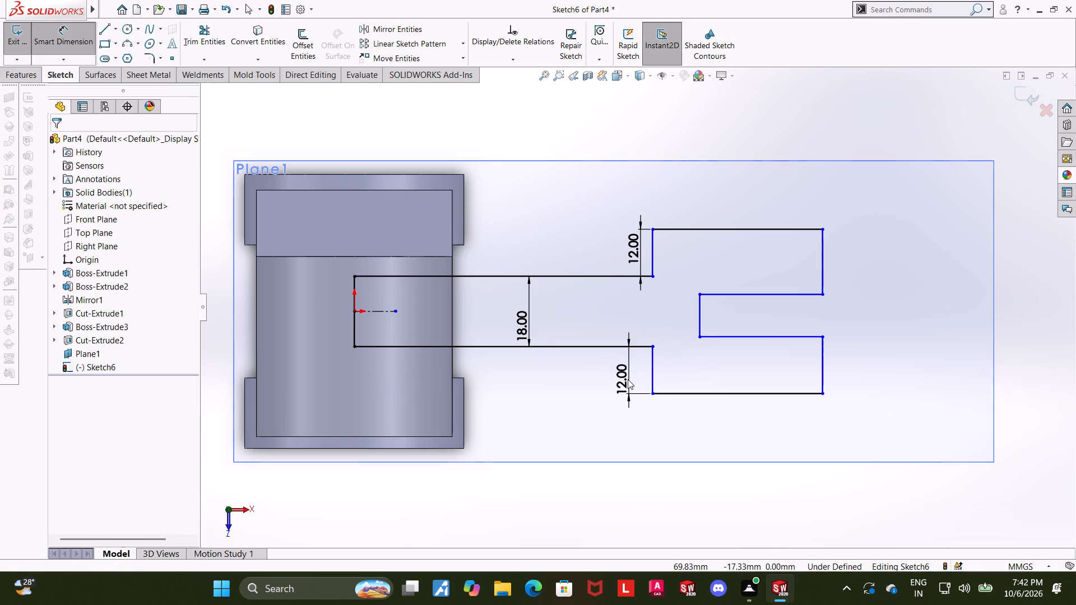
{"action": "key", "text": "Escape"}
{"action": "key", "text": "Escape"}
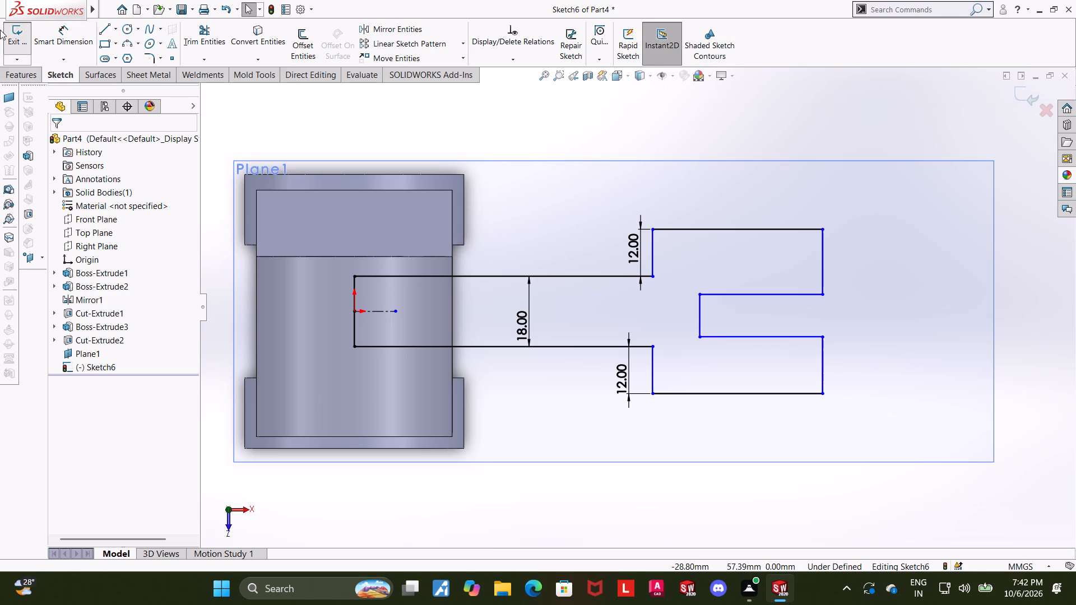
Dimension the upper prong's overall length, from the fork's shoulder line to its end line, as 30 mm.
{"action": "left_click", "coordinate": [70, 29]}
{"action": "left_click", "coordinate": [821, 269]}
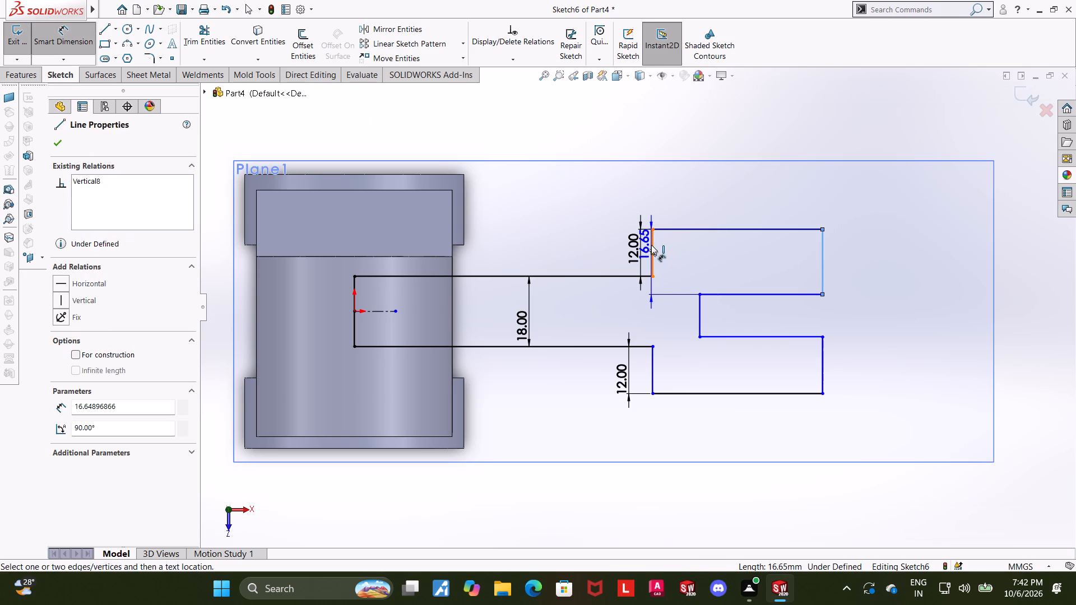
{"action": "left_click", "coordinate": [651, 245]}
{"action": "left_click", "coordinate": [678, 192]}
{"action": "type", "text": "30"}
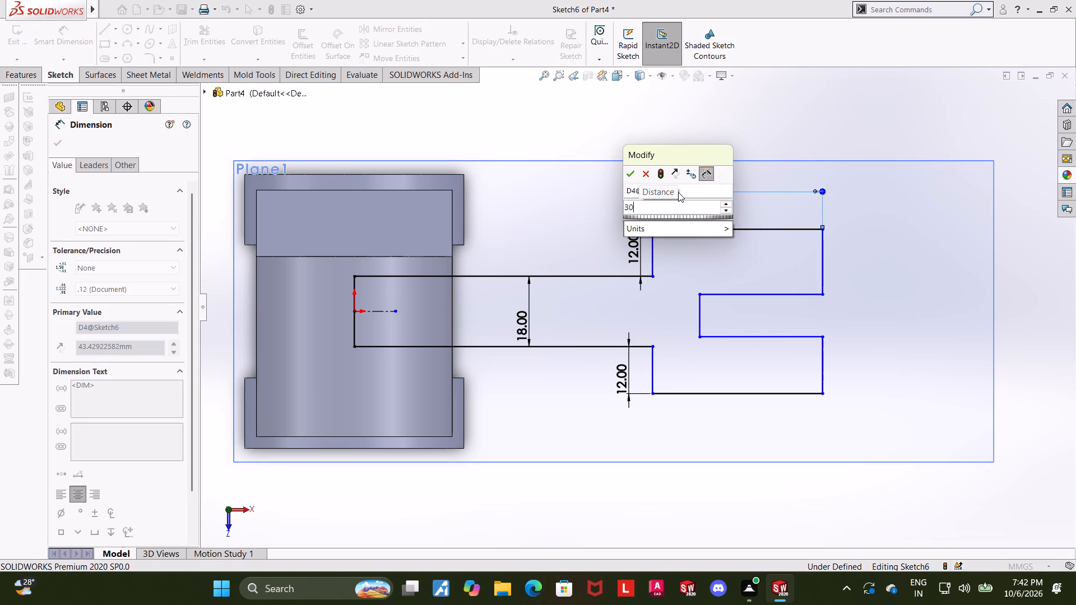
{"action": "key", "text": "Return"}
{"action": "key", "text": "Escape"}
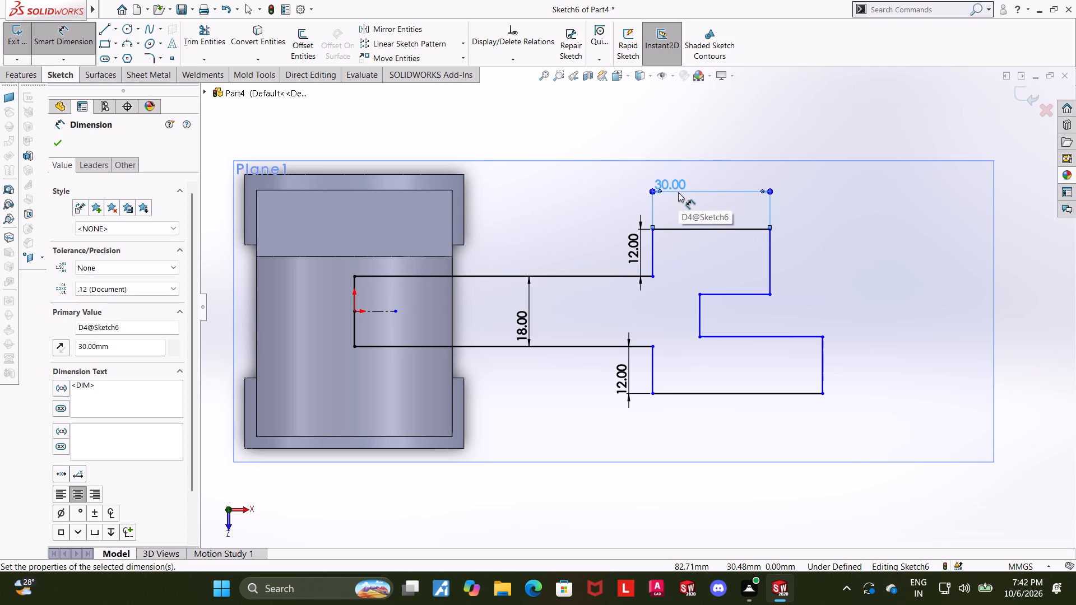
{"action": "key", "text": "Escape"}
Make the end lines of the upper and lower fork prongs collinear.
{"action": "left_click", "coordinate": [768, 272]}
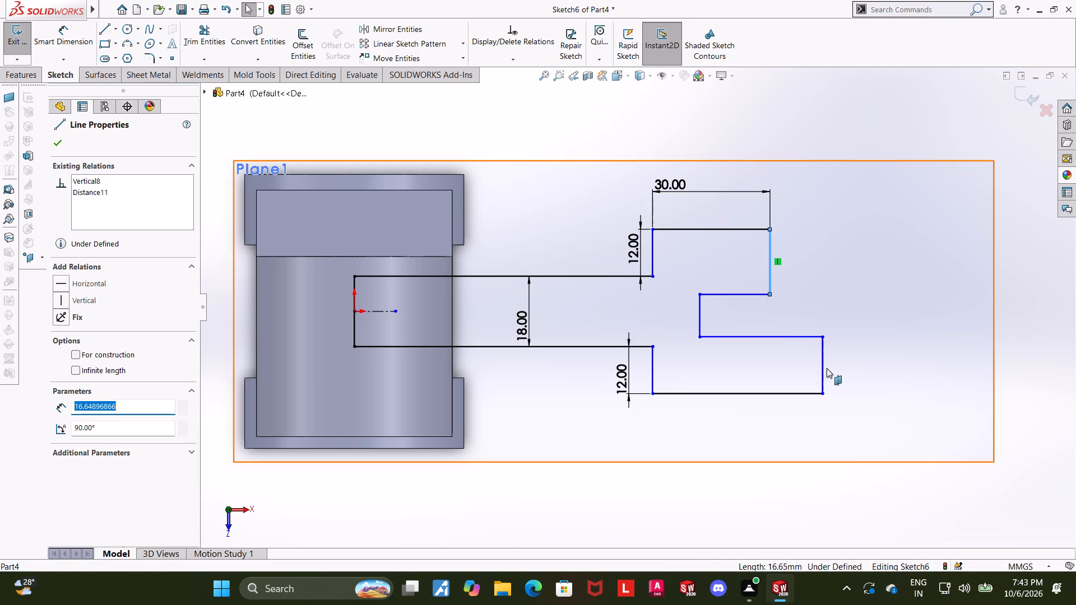
{"action": "left_click", "coordinate": [824, 366], "text": "ctrl"}
{"action": "left_click", "coordinate": [62, 372]}
{"action": "key", "text": "Escape"}
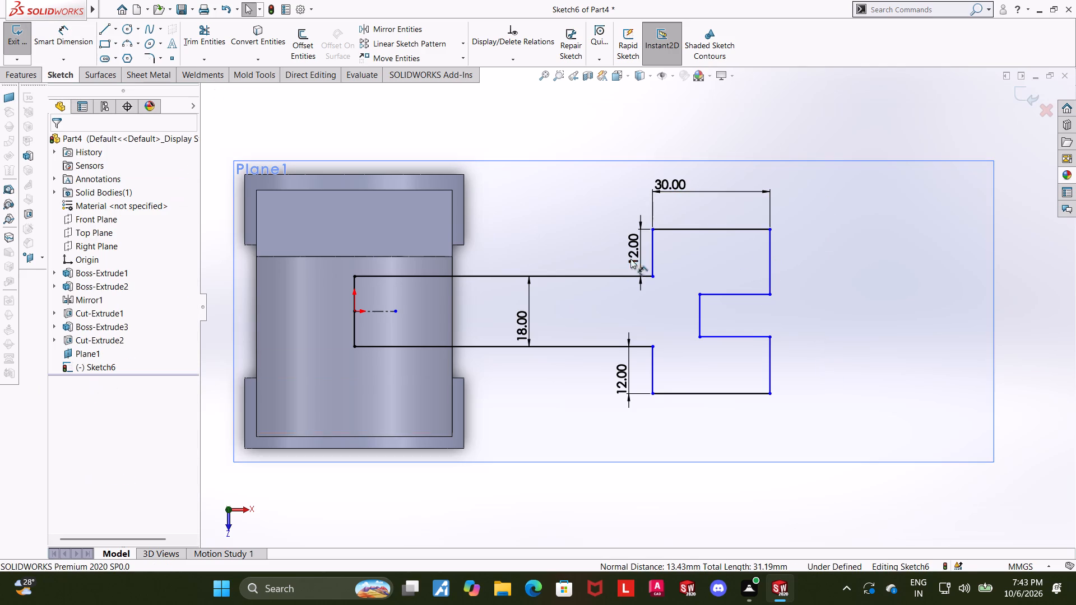
{"action": "key", "text": "Escape"}
{"action": "key", "text": "Escape"}
Dimension the slot's inner end line 12 mm from the lower shoulder line of the fork.
{"action": "left_click", "coordinate": [67, 45]}
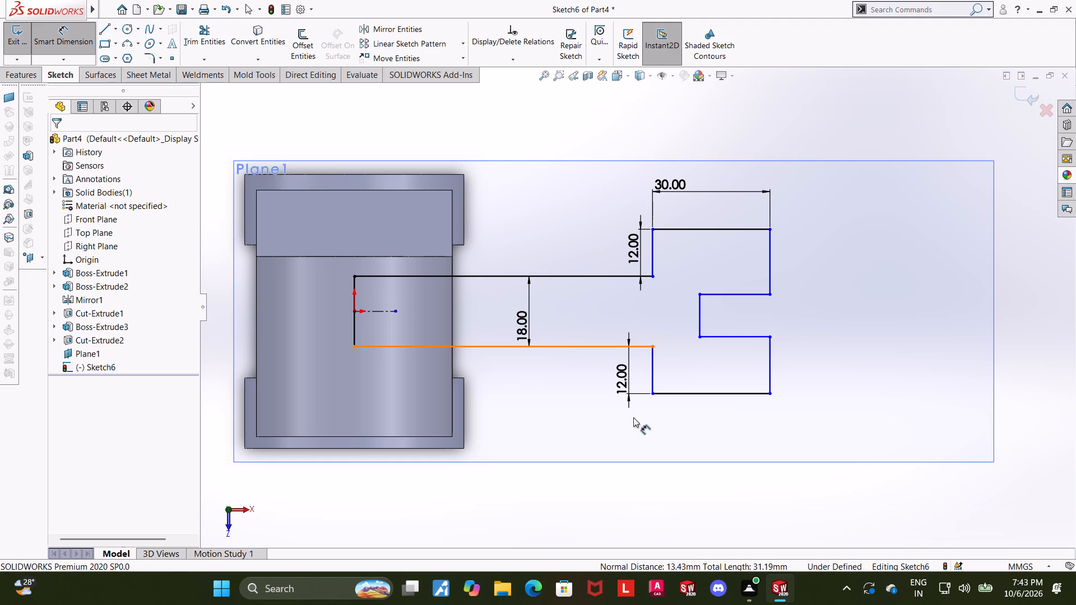
{"action": "left_click", "coordinate": [701, 323]}
{"action": "left_click", "coordinate": [654, 376]}
{"action": "left_click", "coordinate": [669, 371]}
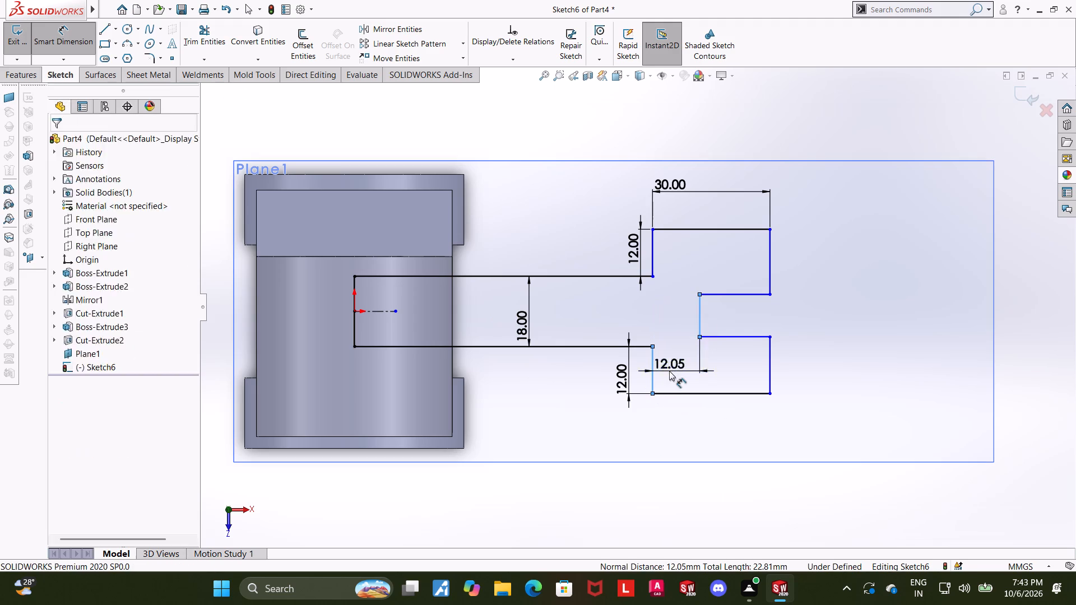
{"action": "type", "text": "12"}
{"action": "key", "text": "Return"}
{"action": "key", "text": "Escape"}
{"action": "key", "text": "Escape"}
{"action": "key", "text": "Escape"}
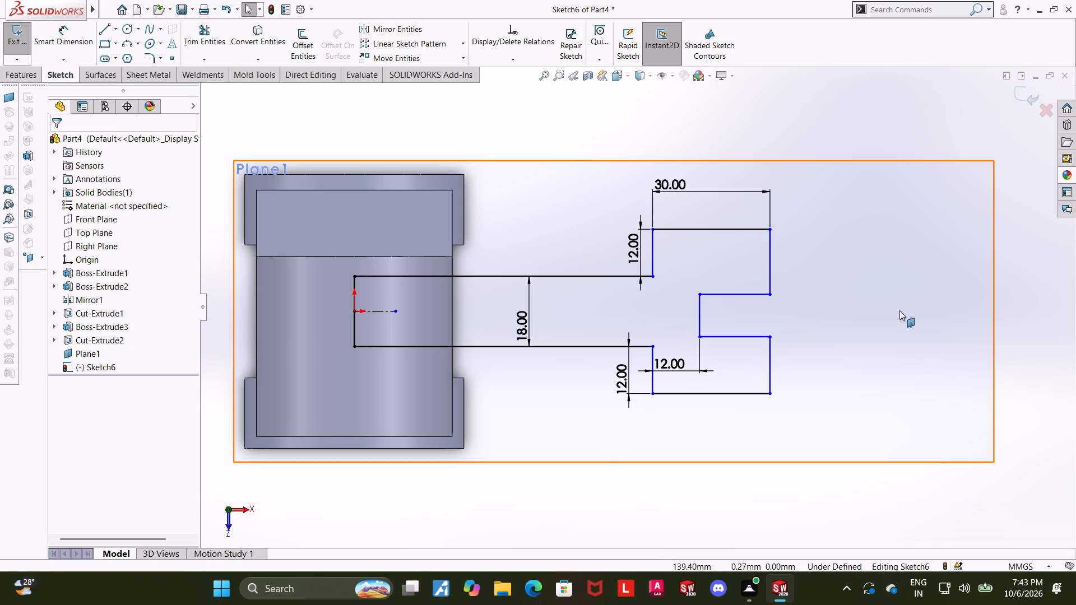
Add a horizontal relation between the midpoint of the slot's inner end line and the origin.
{"action": "left_click", "coordinate": [899, 310]}
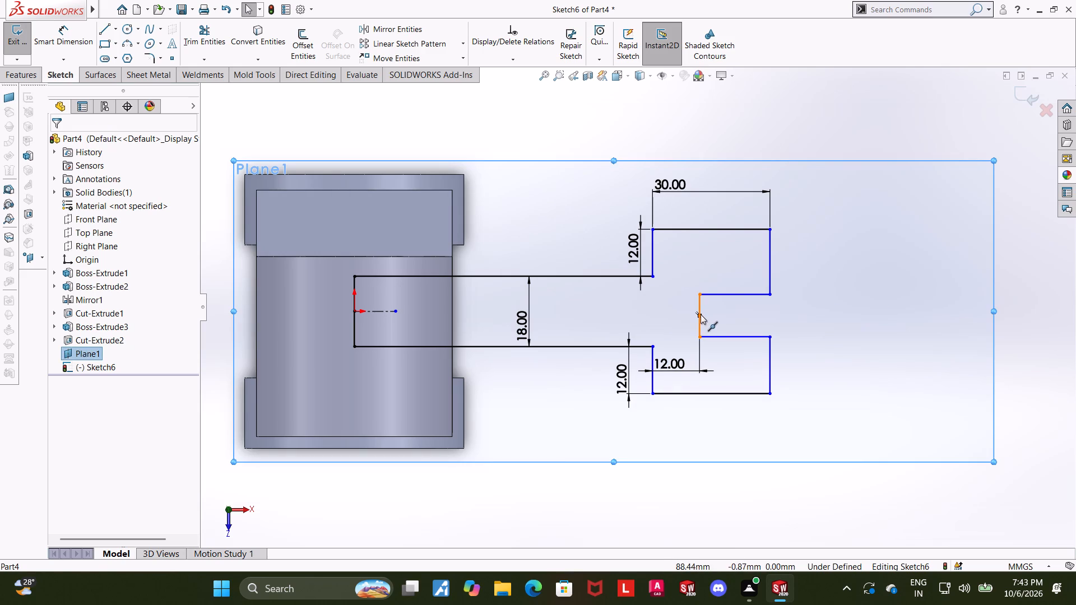
{"action": "left_click", "coordinate": [701, 314]}
{"action": "left_click", "coordinate": [354, 311], "text": "ctrl"}
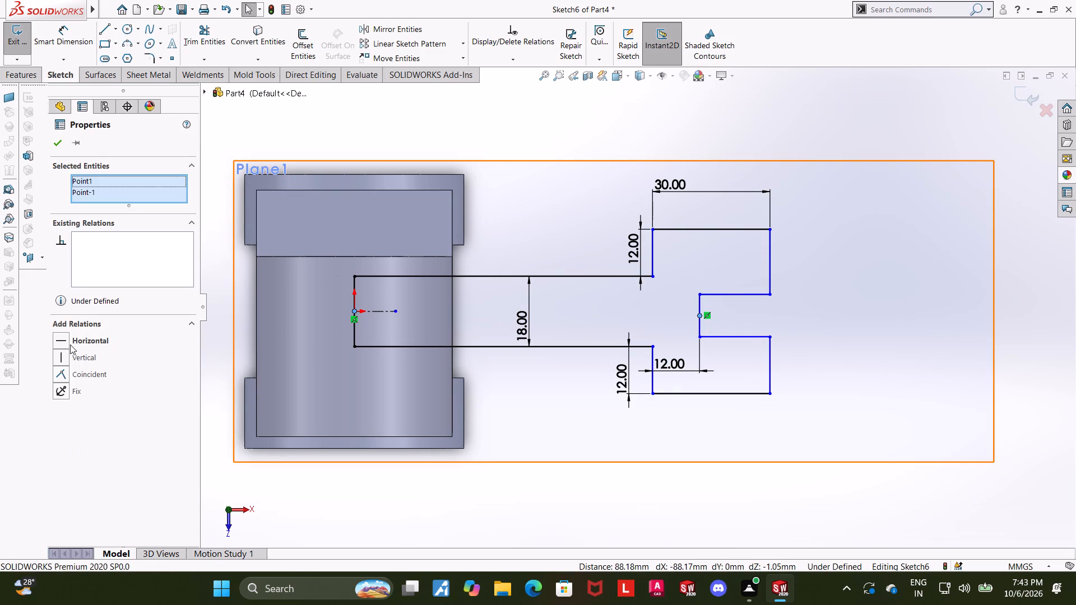
{"action": "left_click", "coordinate": [62, 342]}
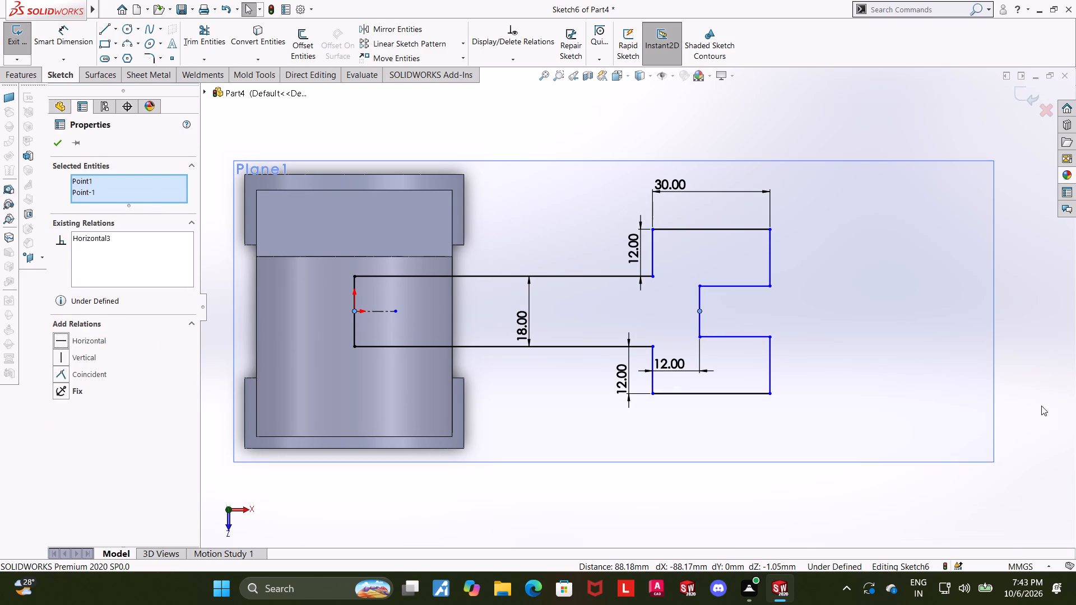
{"action": "left_click", "coordinate": [1040, 404]}
{"action": "key", "text": "Escape"}
{"action": "key", "text": "Escape"}
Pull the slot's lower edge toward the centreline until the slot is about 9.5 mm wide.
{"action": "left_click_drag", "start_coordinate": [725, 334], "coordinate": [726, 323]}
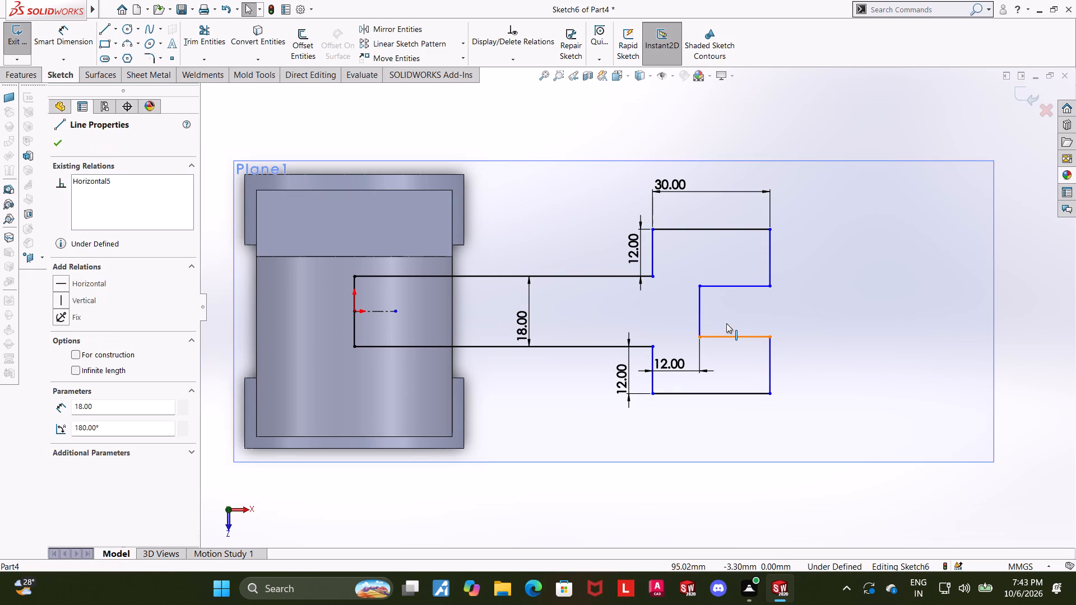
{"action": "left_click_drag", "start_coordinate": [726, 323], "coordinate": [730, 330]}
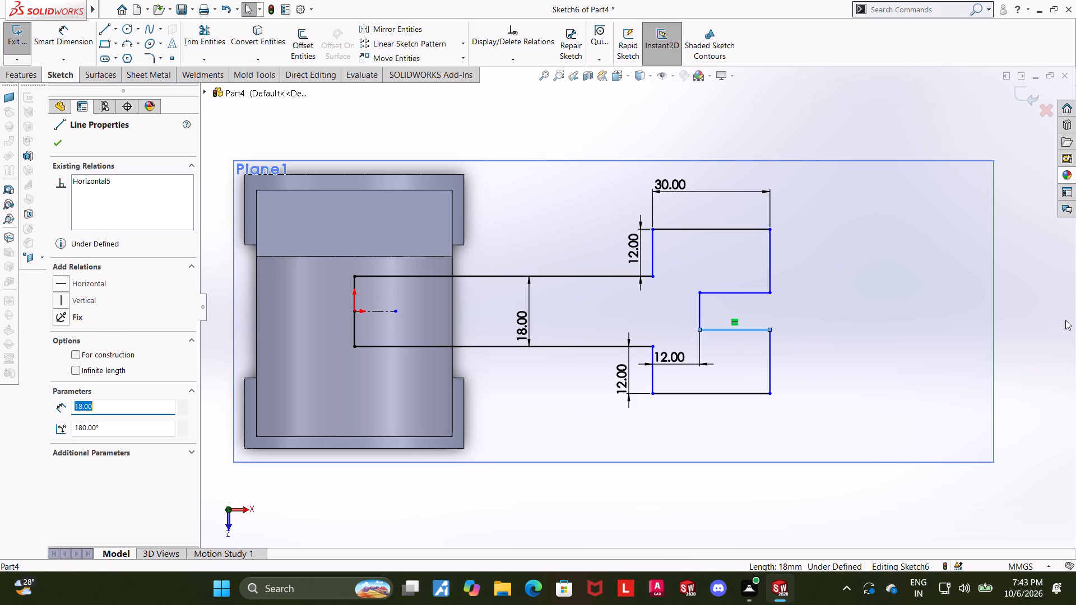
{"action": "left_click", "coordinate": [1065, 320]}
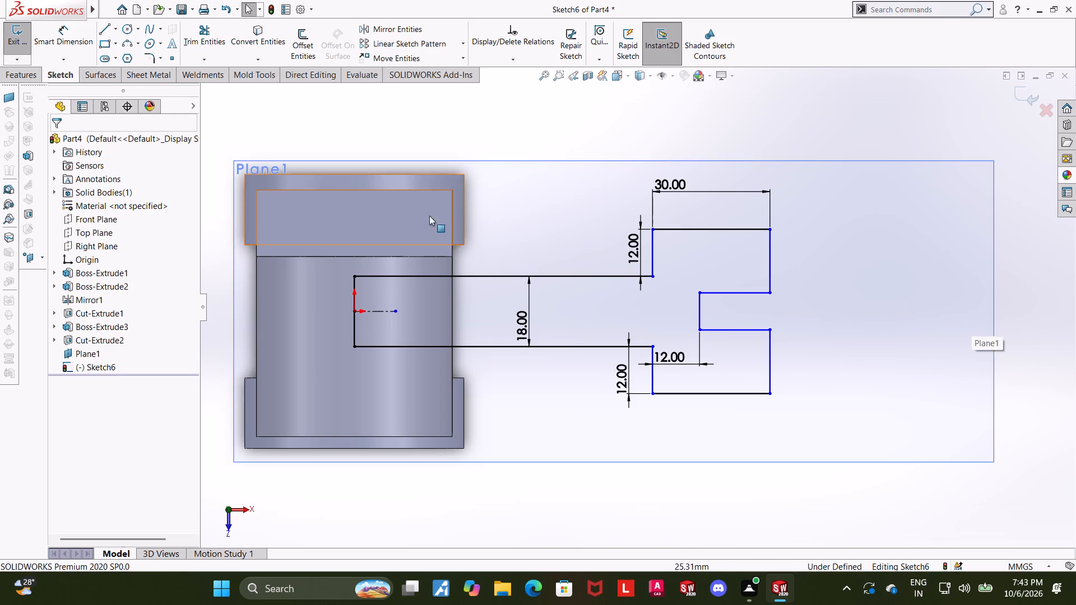
Dimension the slot's width between its upper and lower edges as 18 mm.
{"action": "left_click", "coordinate": [53, 36]}
{"action": "left_click", "coordinate": [724, 293]}
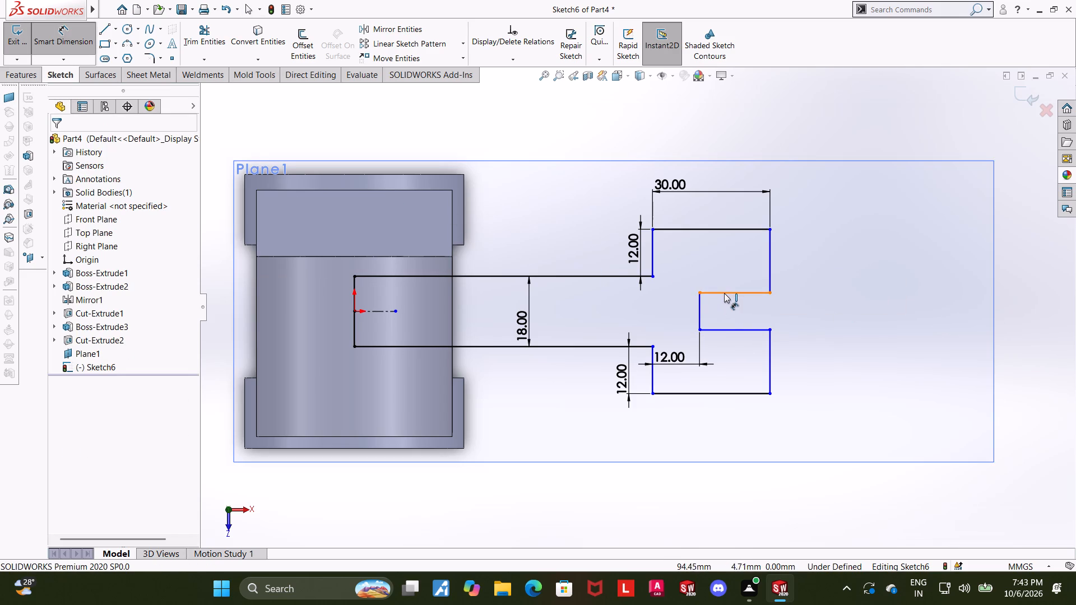
{"action": "left_click", "coordinate": [720, 329]}
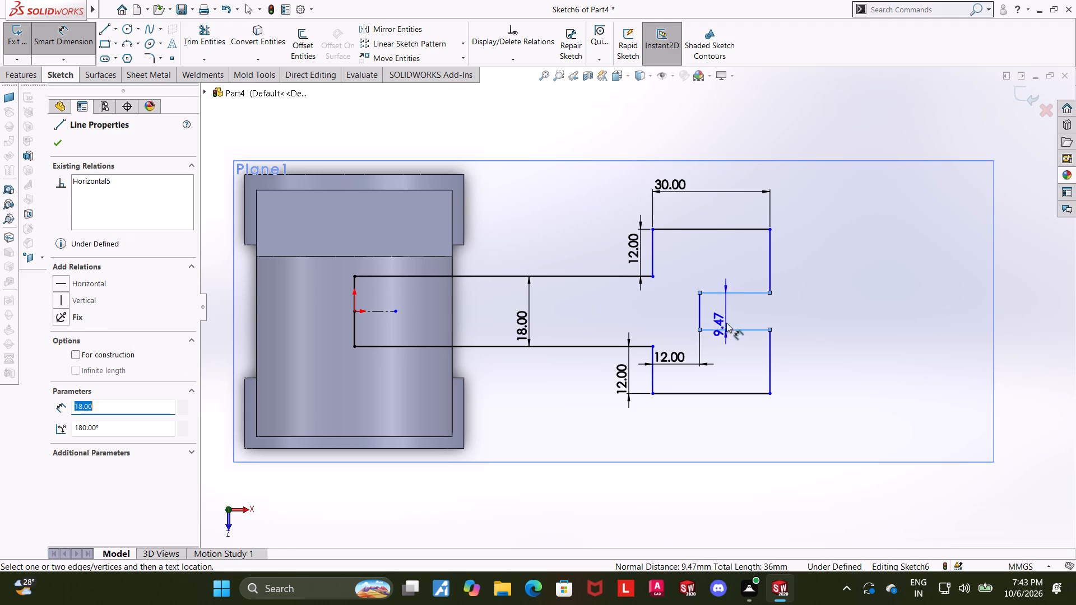
{"action": "left_click", "coordinate": [727, 317]}
{"action": "type", "text": "18"}
{"action": "key", "text": "Return"}
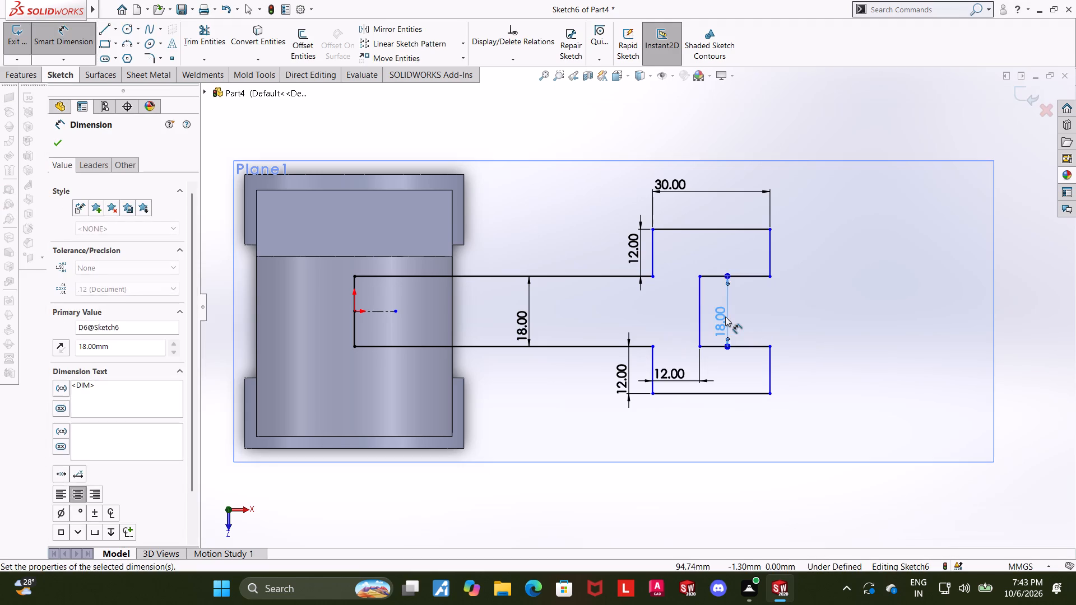
{"action": "key", "text": "Escape"}
{"action": "key", "text": "Escape"}
{"action": "left_click_drag", "start_coordinate": [739, 345], "coordinate": [740, 328]}
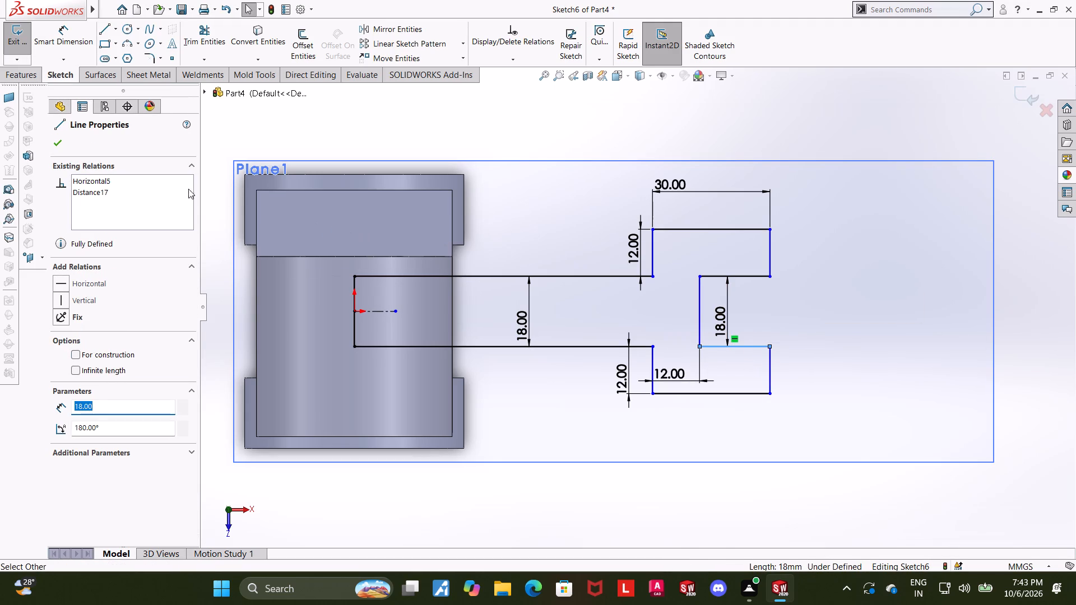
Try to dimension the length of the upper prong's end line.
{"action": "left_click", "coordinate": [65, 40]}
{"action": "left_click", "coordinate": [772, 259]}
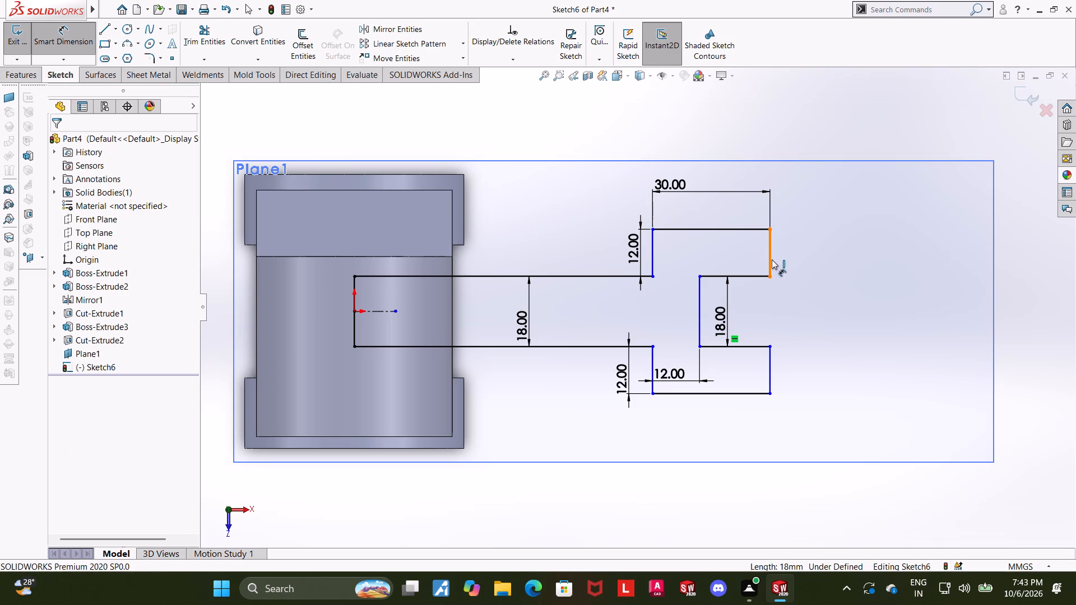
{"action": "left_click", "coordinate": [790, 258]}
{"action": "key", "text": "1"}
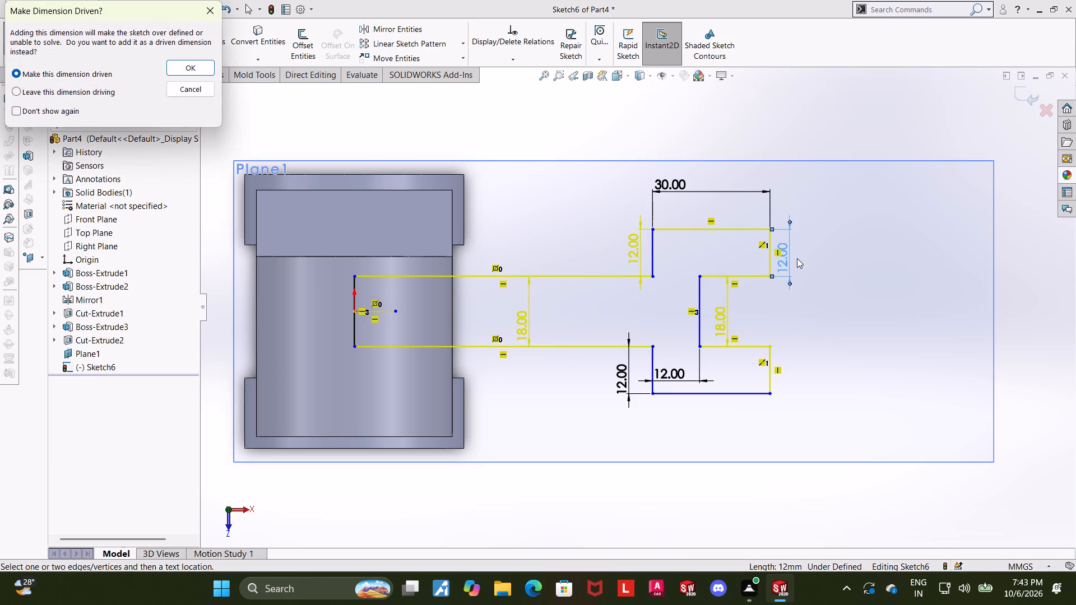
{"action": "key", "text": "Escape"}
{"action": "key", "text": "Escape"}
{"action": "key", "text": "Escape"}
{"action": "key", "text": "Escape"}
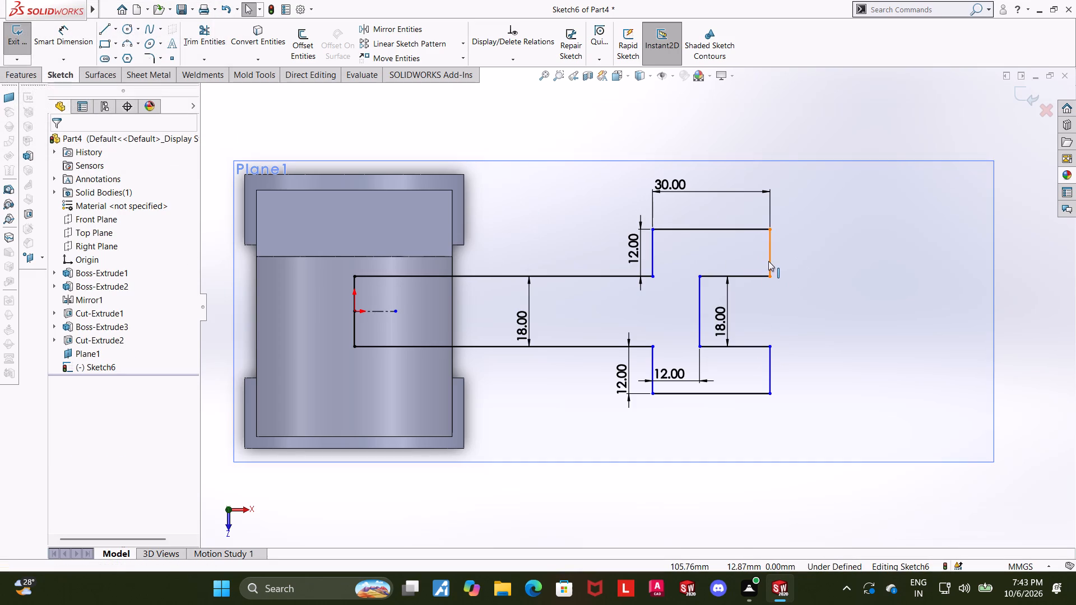
Test the upper prong's freedom by pulling its end line slightly toward the arm, and its outer and slot-side edges.
{"action": "left_click_drag", "start_coordinate": [768, 261], "coordinate": [767, 302]}
{"action": "left_click", "coordinate": [1065, 279]}
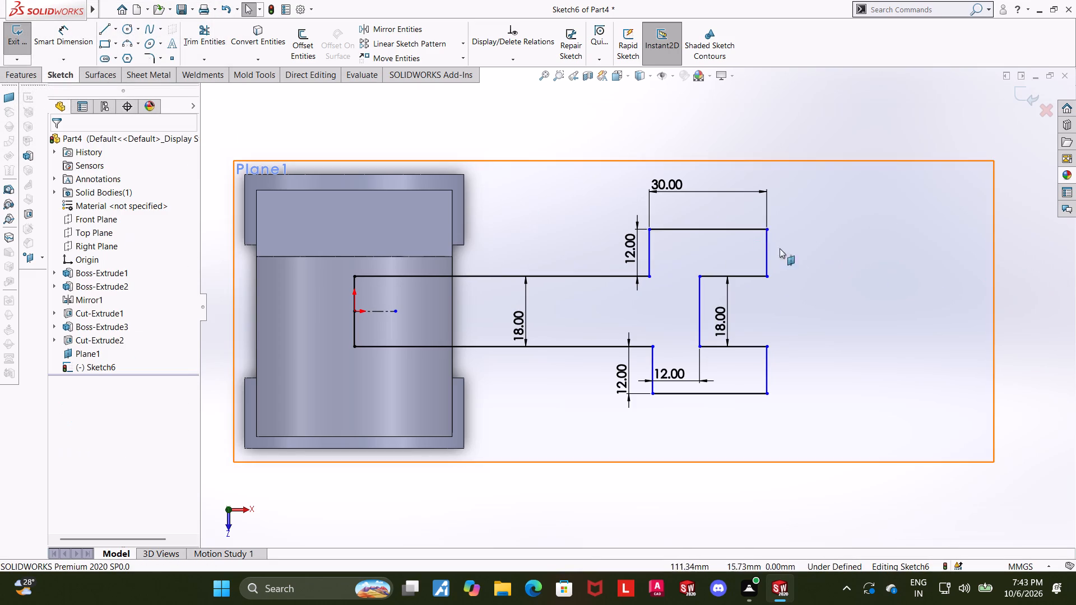
{"action": "left_click_drag", "start_coordinate": [752, 229], "coordinate": [750, 210]}
{"action": "key", "text": "Escape"}
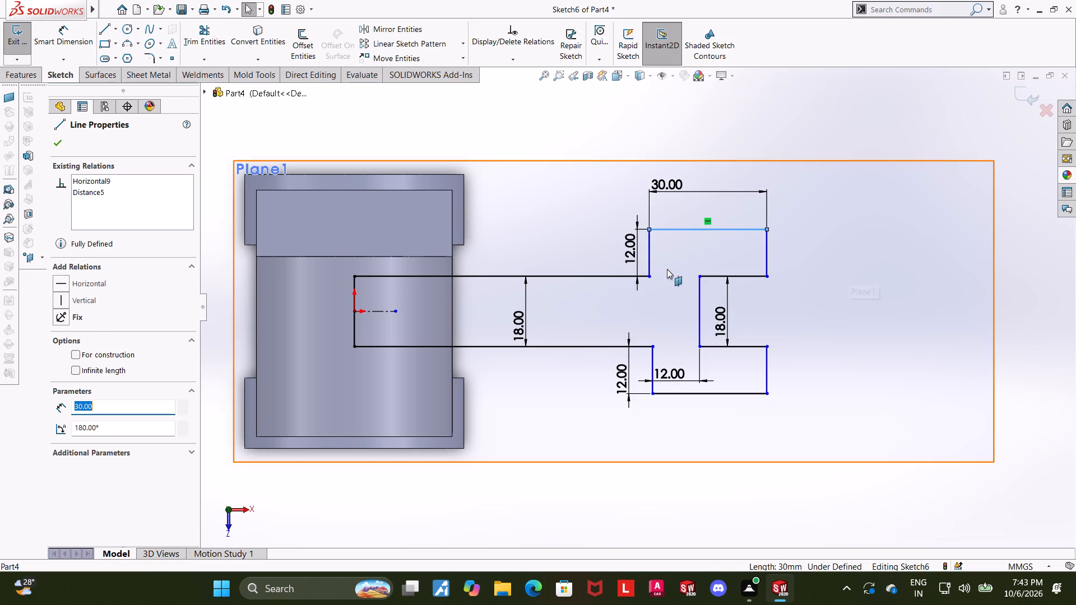
{"action": "key", "text": "Escape"}
{"action": "left_click_drag", "start_coordinate": [709, 275], "coordinate": [714, 306]}
{"action": "key", "text": "Escape"}
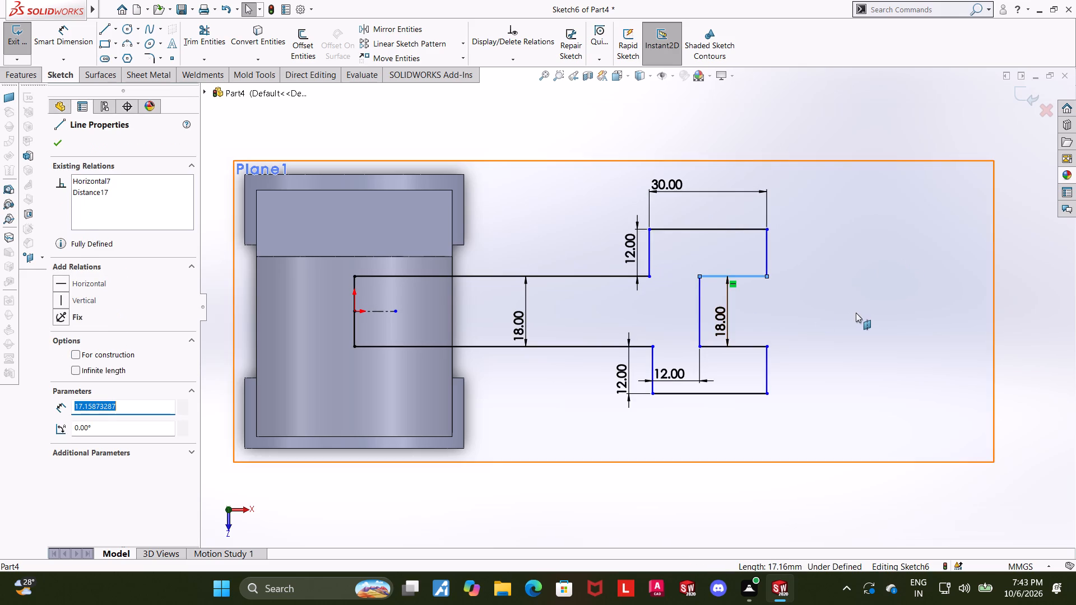
{"action": "key", "text": "Escape"}
{"action": "key", "text": "Escape"}
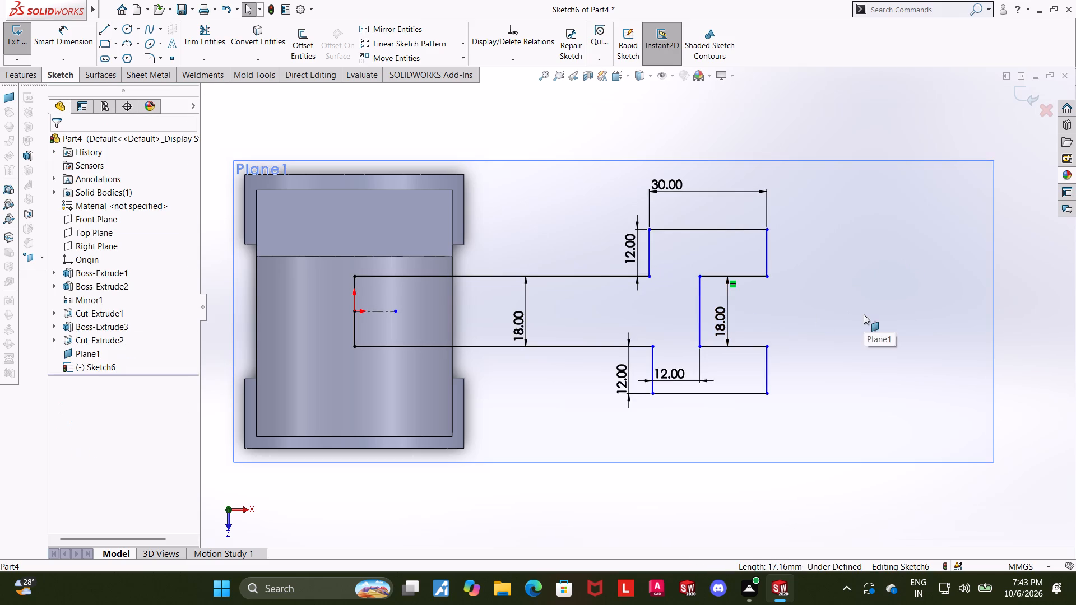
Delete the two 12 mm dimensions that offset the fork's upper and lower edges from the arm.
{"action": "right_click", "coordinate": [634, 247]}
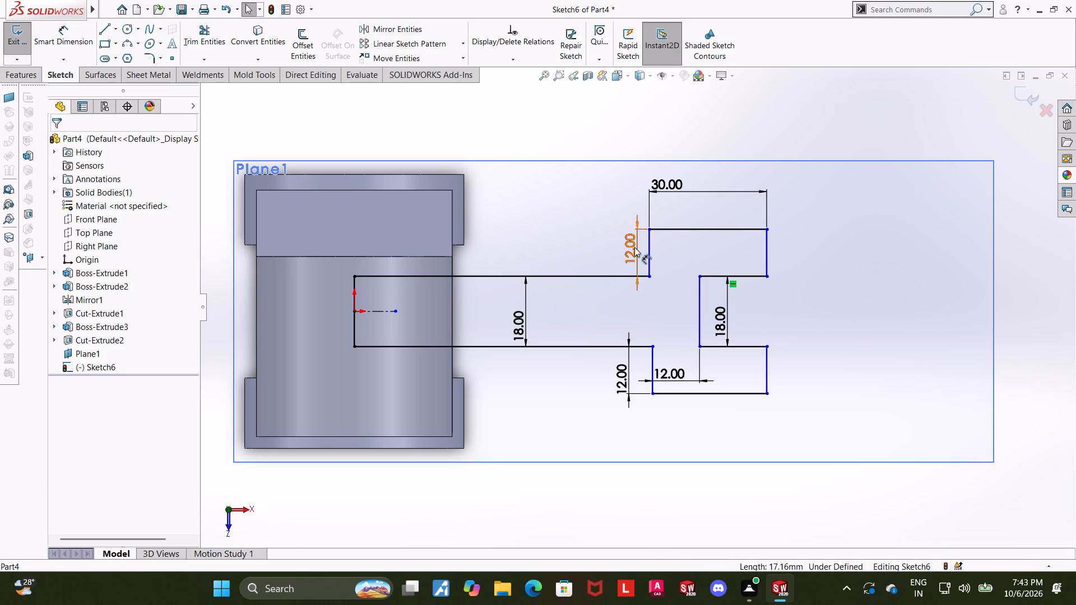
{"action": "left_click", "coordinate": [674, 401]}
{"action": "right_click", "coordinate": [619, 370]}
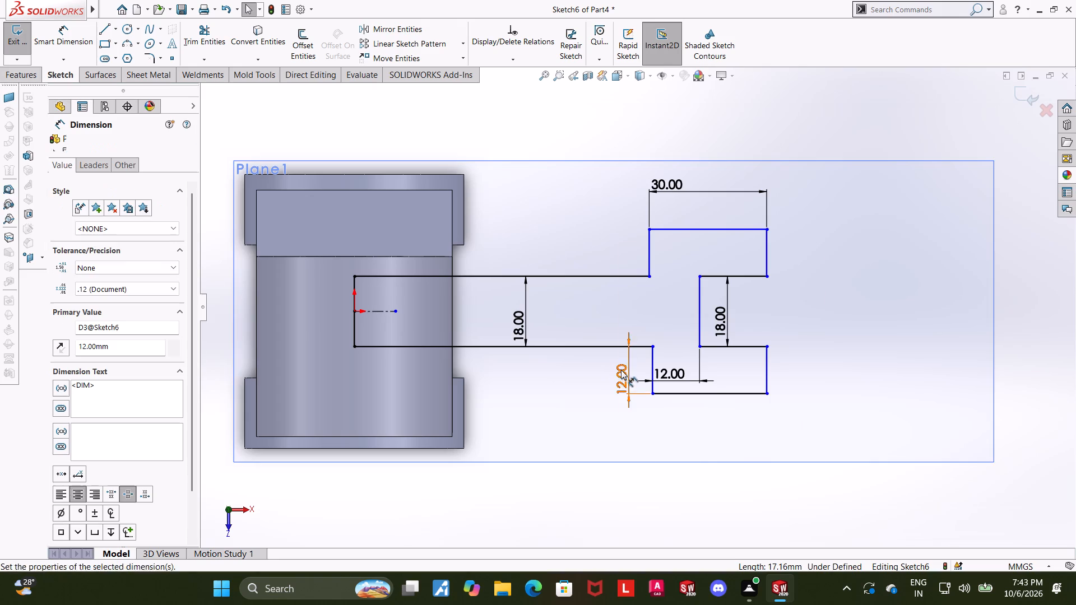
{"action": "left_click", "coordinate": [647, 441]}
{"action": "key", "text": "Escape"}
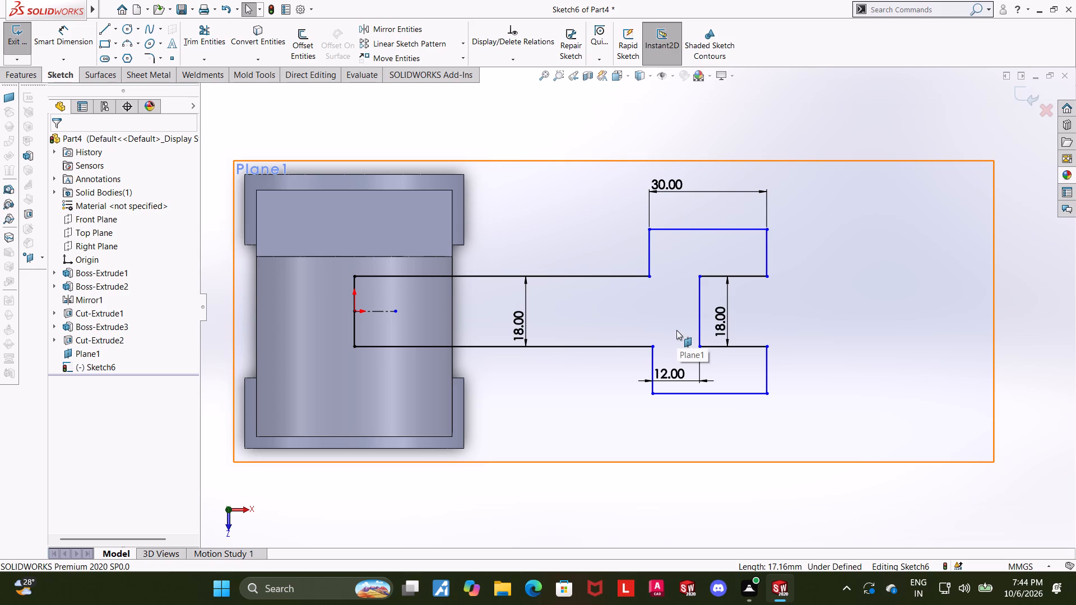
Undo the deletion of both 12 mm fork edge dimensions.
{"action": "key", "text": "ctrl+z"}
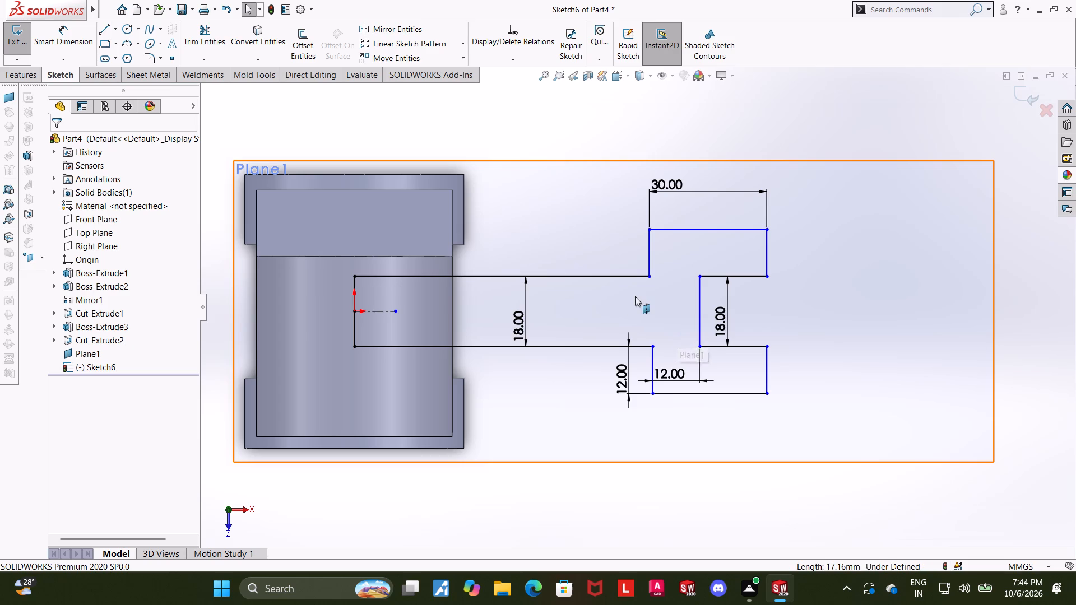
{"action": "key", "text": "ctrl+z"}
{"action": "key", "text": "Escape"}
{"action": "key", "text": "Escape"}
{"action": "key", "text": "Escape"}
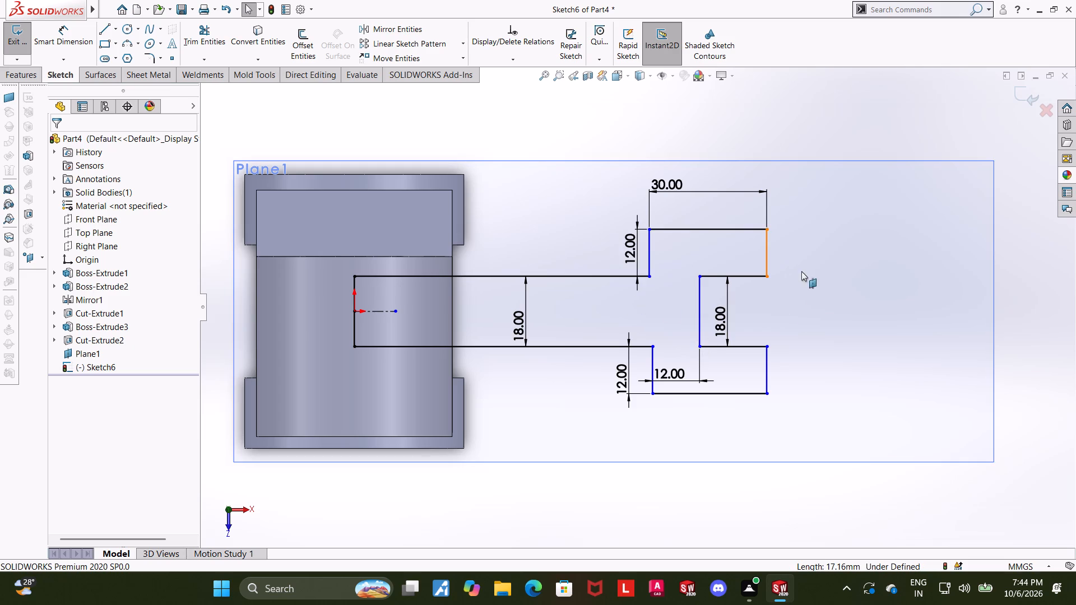
Make the fork's upper and lower shoulder lines collinear.
{"action": "scroll", "coordinate": [851, 315], "scroll_direction": "up", "scroll_amount": 2}
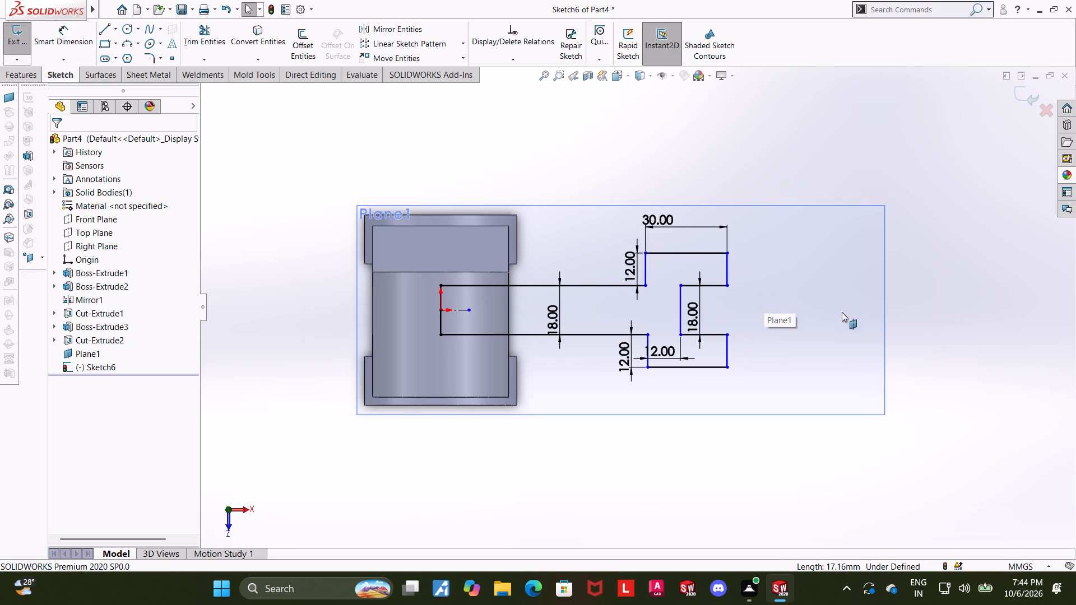
{"action": "scroll", "coordinate": [862, 324], "scroll_direction": "down", "scroll_amount": 1}
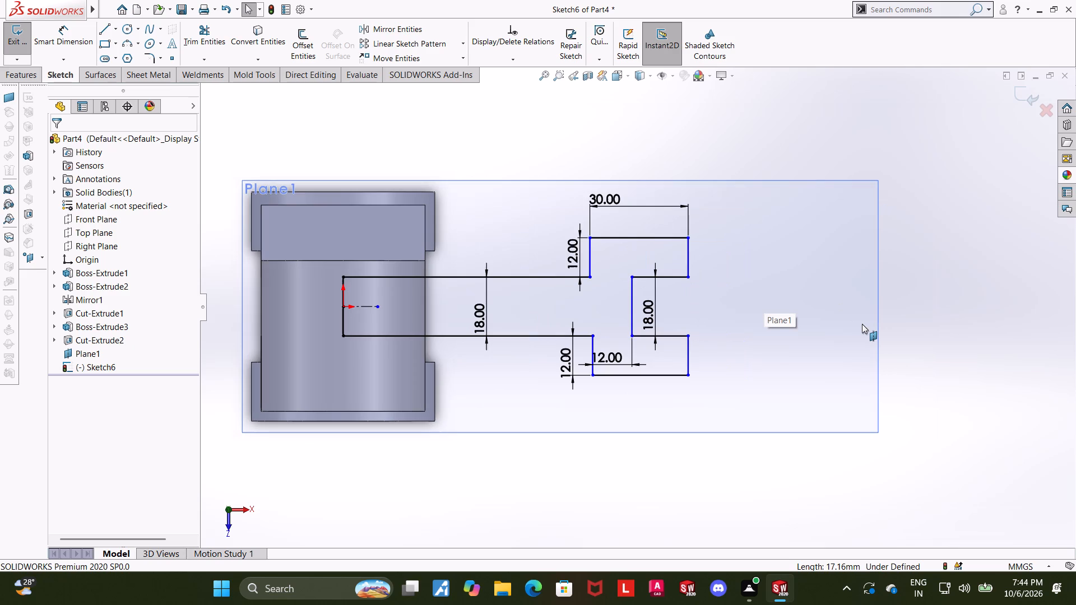
{"action": "scroll", "coordinate": [862, 324], "scroll_direction": "down", "scroll_amount": 1}
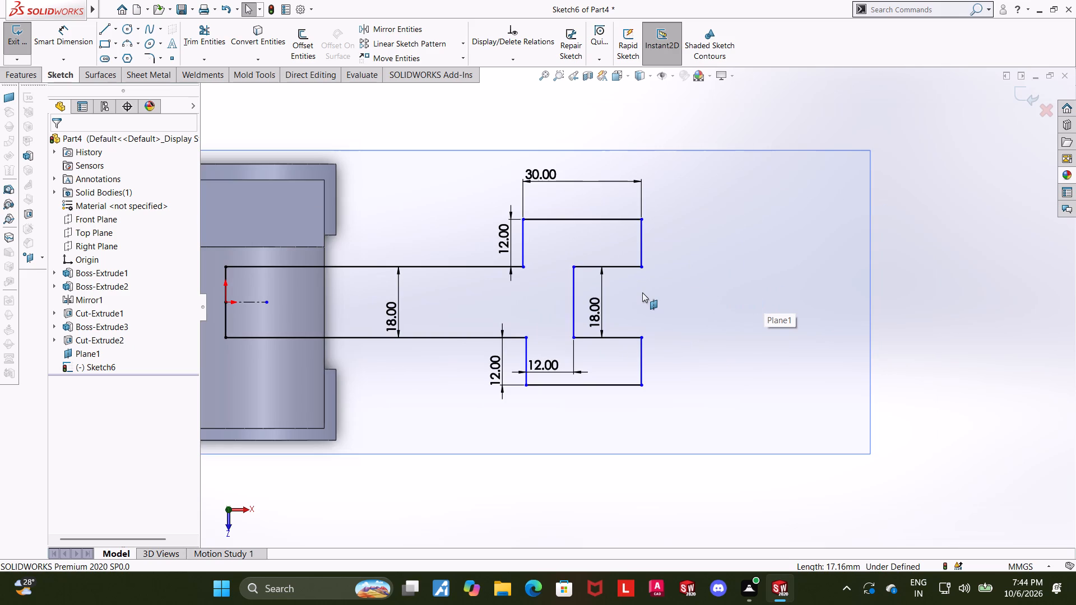
{"action": "left_click", "coordinate": [987, 328]}
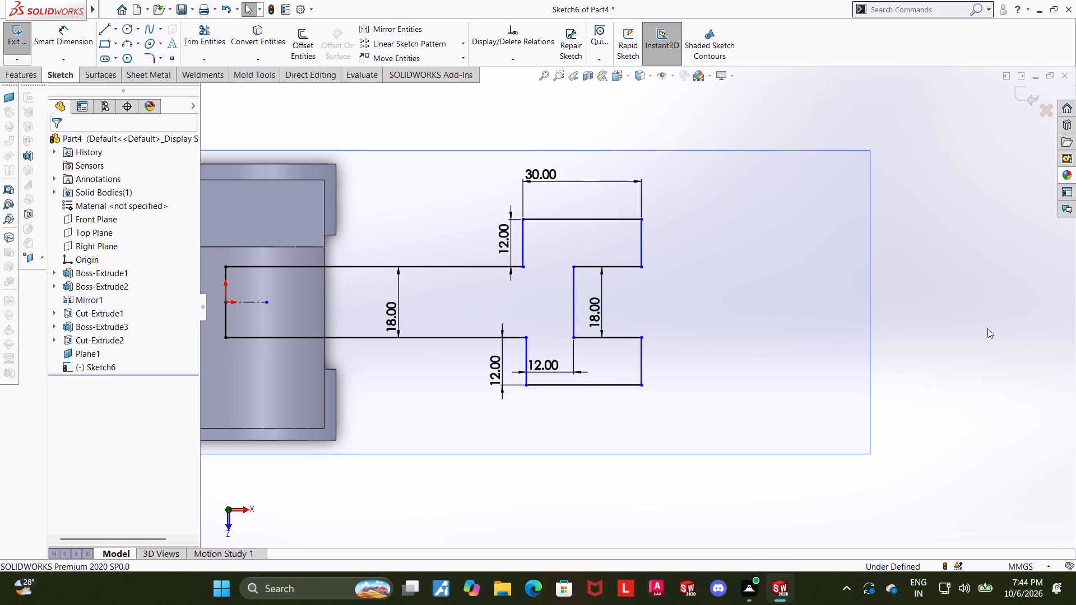
{"action": "left_click", "coordinate": [526, 346]}
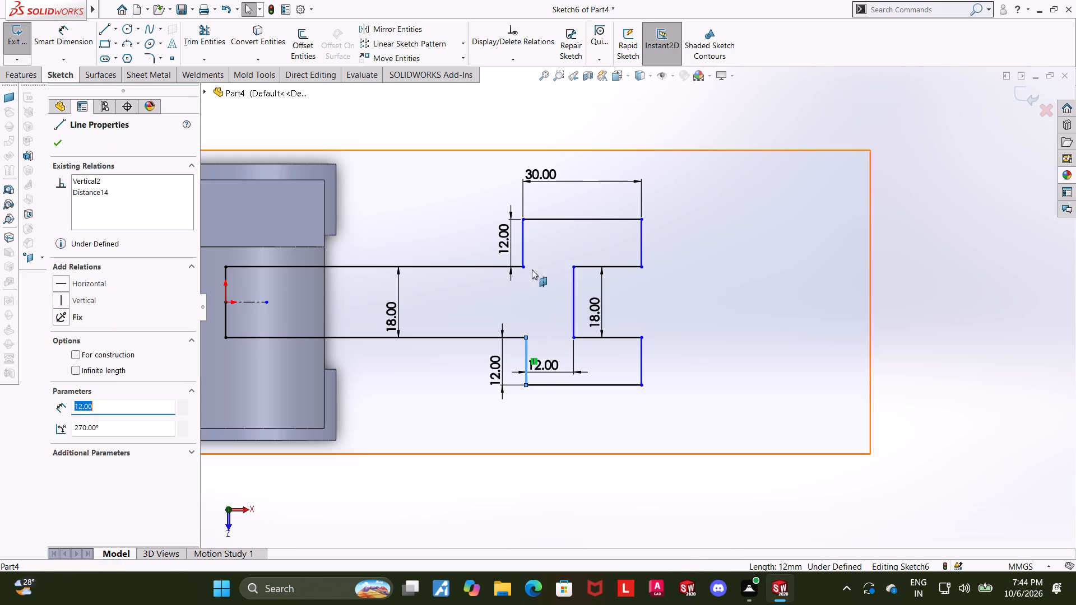
{"action": "left_click", "coordinate": [525, 247], "text": "ctrl"}
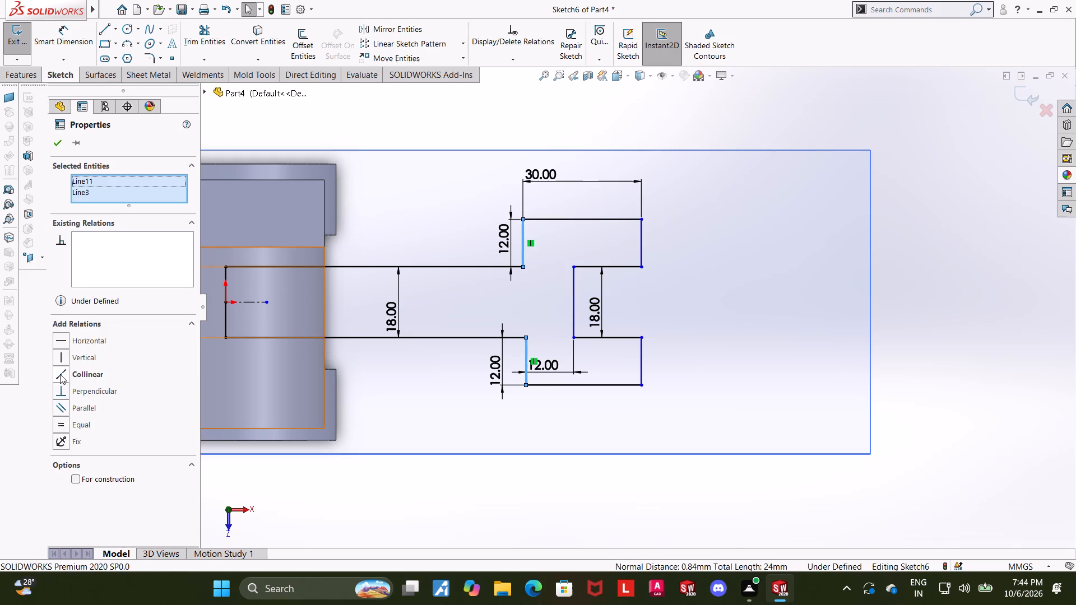
{"action": "left_click", "coordinate": [61, 369]}
{"action": "left_click", "coordinate": [1007, 323]}
{"action": "key", "text": "Escape"}
{"action": "key", "text": "Escape"}
{"action": "key", "text": "Escape"}
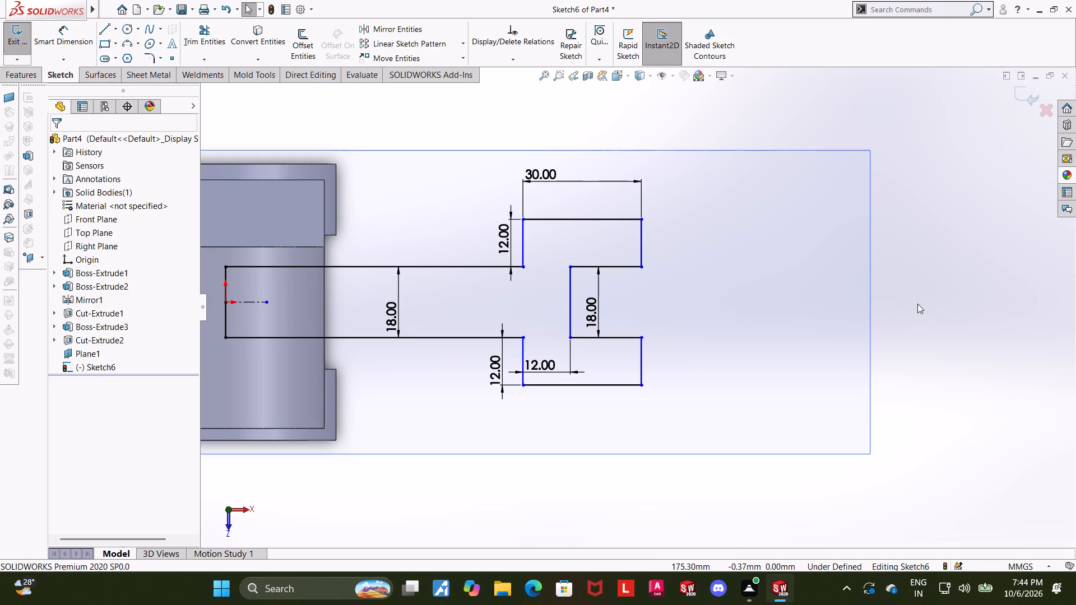
{"action": "scroll", "coordinate": [917, 304], "scroll_direction": "up", "scroll_amount": 1}
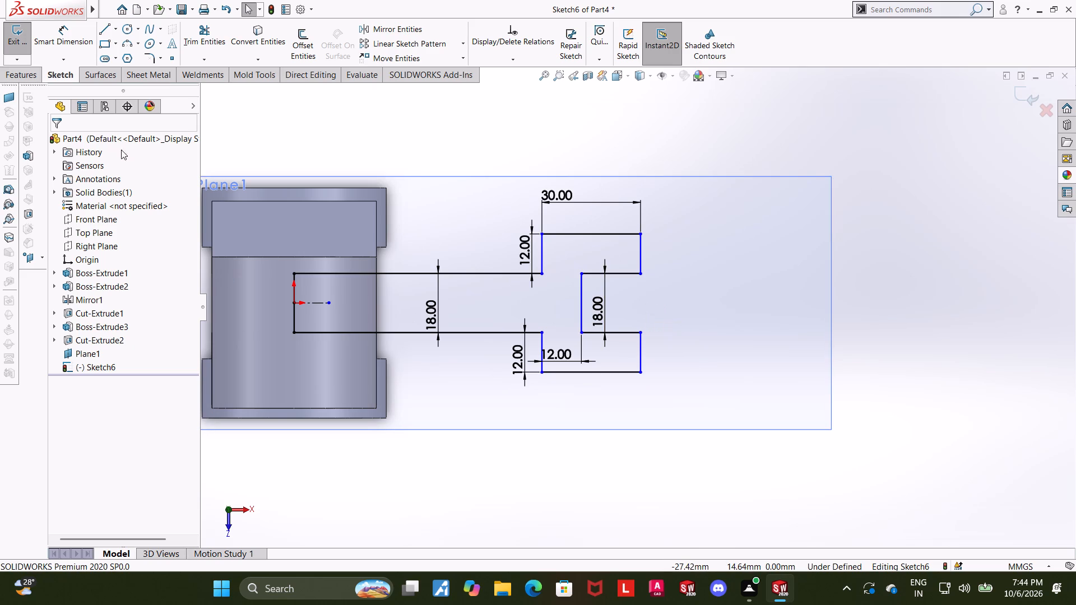
Dimension the distance from the arm's inner end line to the fork's shoulder line as 85 mm.
{"action": "left_click", "coordinate": [70, 45]}
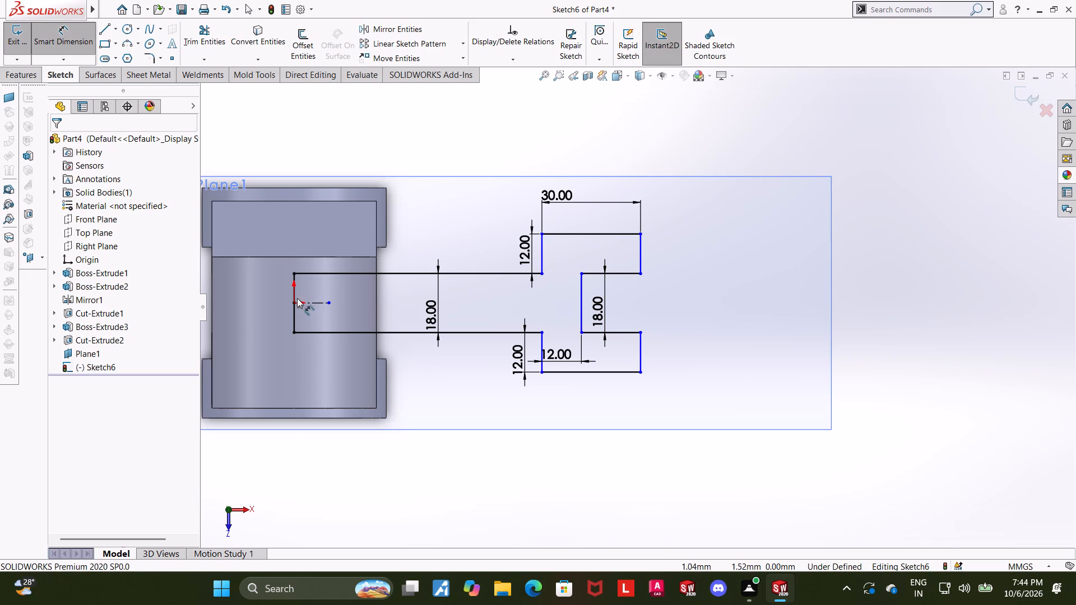
{"action": "left_click", "coordinate": [292, 303]}
{"action": "left_click", "coordinate": [543, 349]}
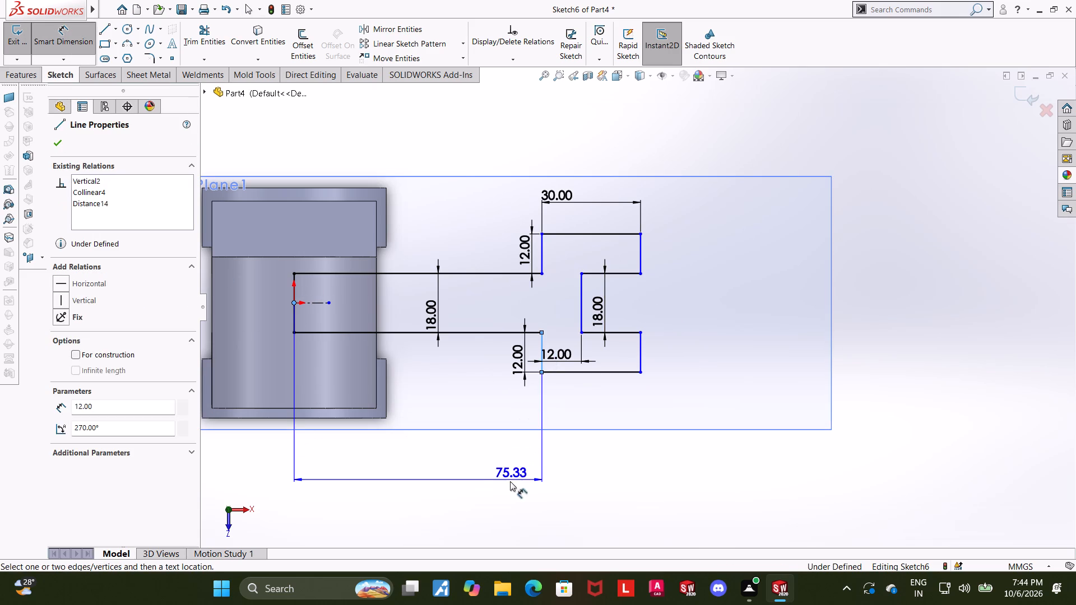
{"action": "left_click", "coordinate": [509, 482]}
{"action": "type", "text": "85"}
{"action": "key", "text": "Return"}
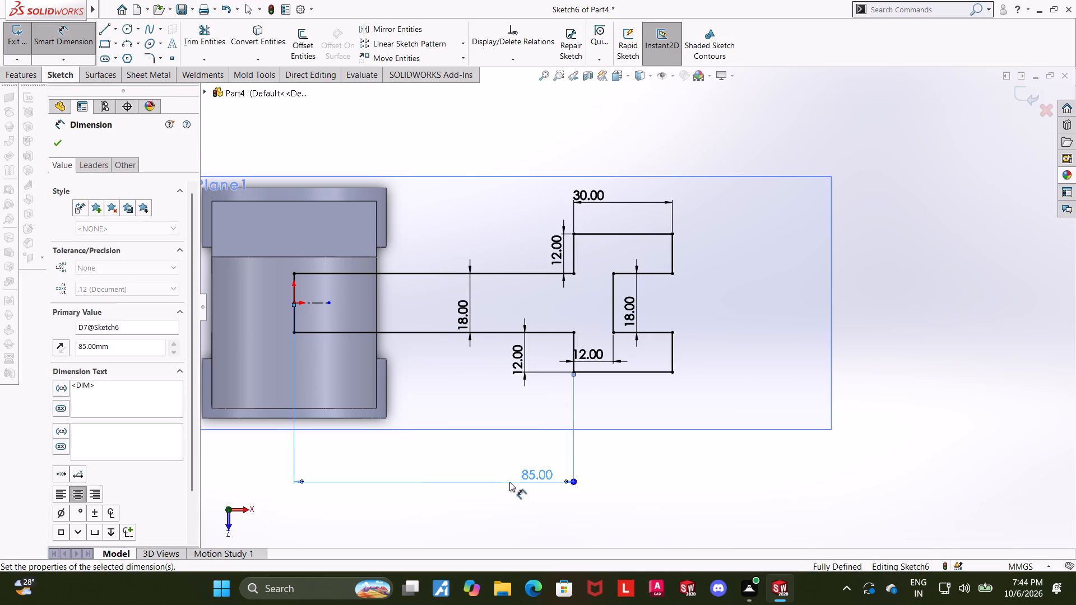
{"action": "key", "text": "Escape"}
{"action": "key", "text": "Escape"}
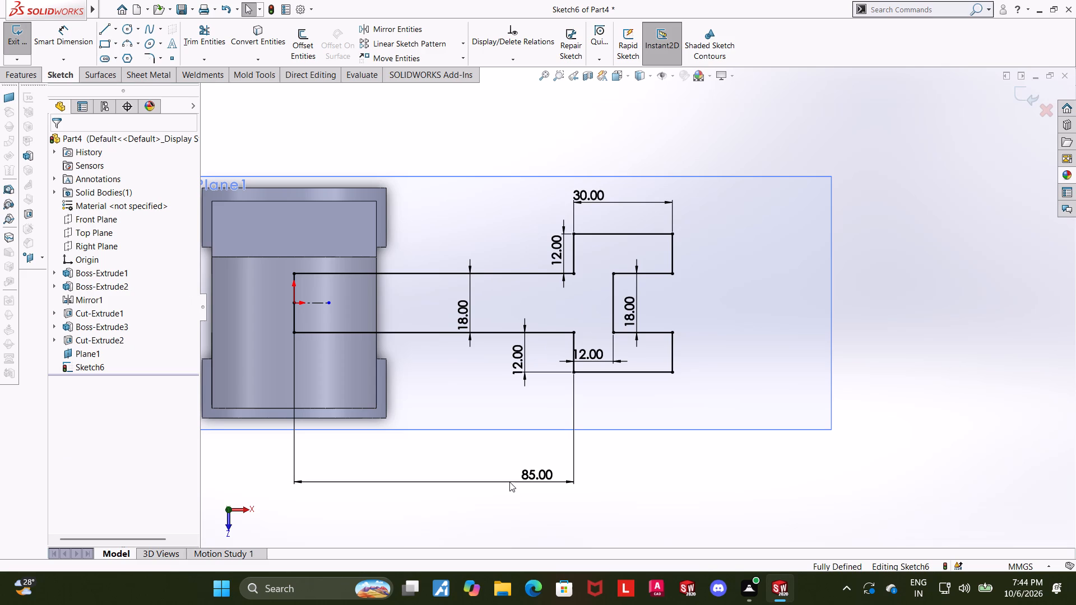
Finish the sketch and extrude the forked arm profile as a merged boss, Mid Plane, 36 mm deep.
{"action": "scroll", "coordinate": [740, 450], "scroll_direction": "up", "scroll_amount": 1}
{"action": "middle_click_drag", "start_coordinate": [740, 449], "coordinate": [766, 200]}
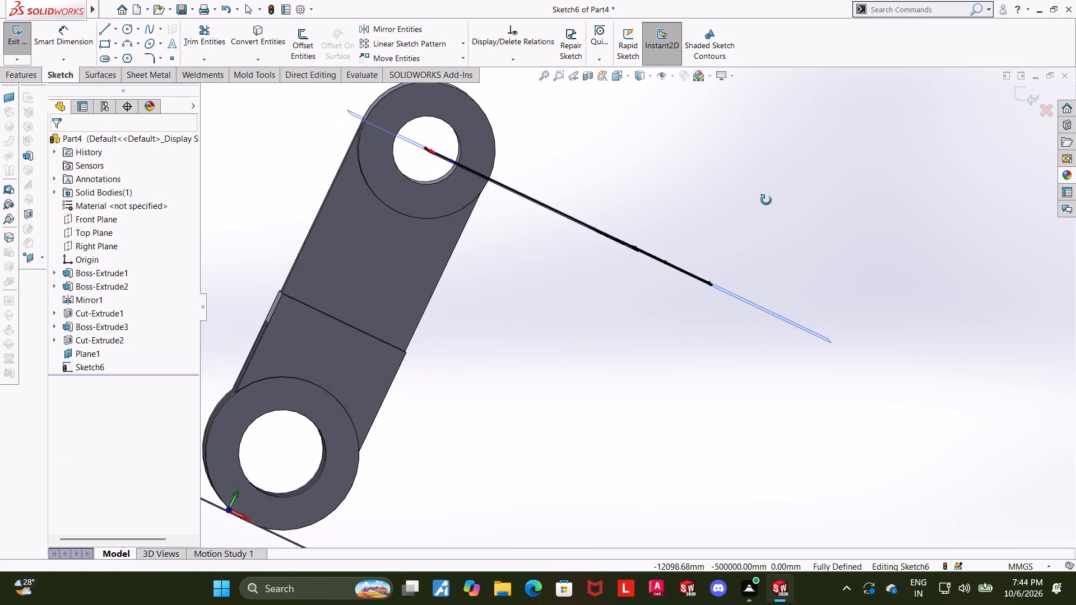
{"action": "middle_click_drag", "start_coordinate": [766, 200], "coordinate": [741, 190]}
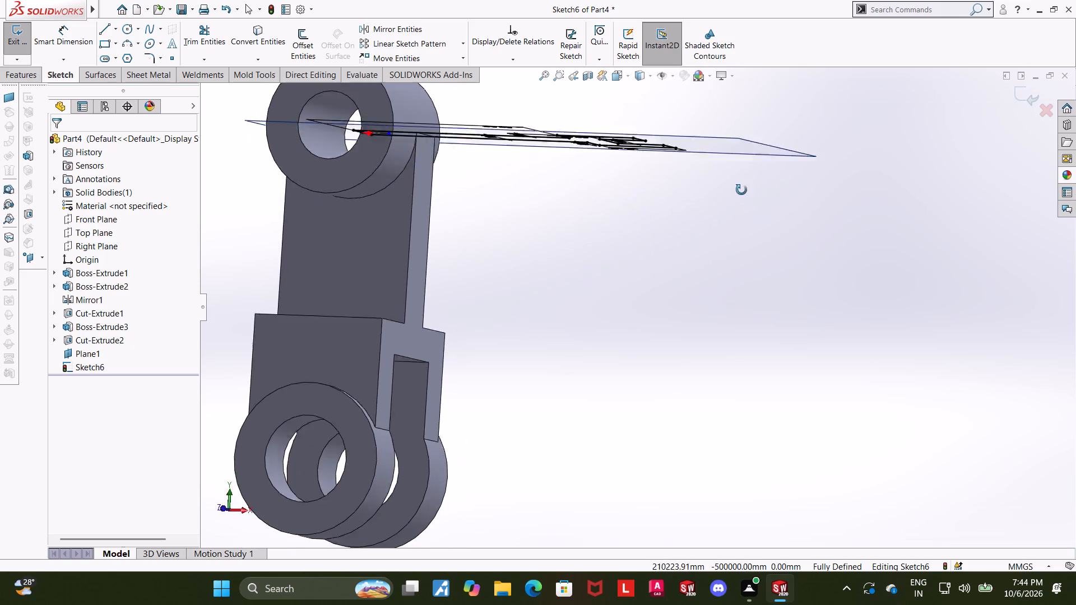
{"action": "middle_click_drag", "start_coordinate": [741, 190], "coordinate": [727, 290]}
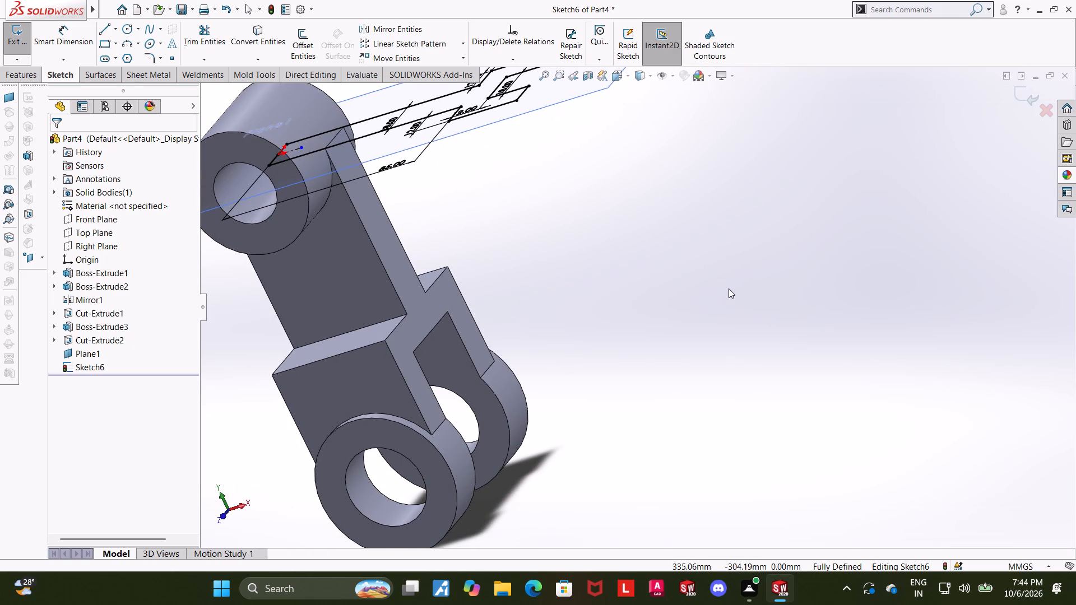
{"action": "middle_click_drag", "start_coordinate": [739, 270], "coordinate": [764, 325]}
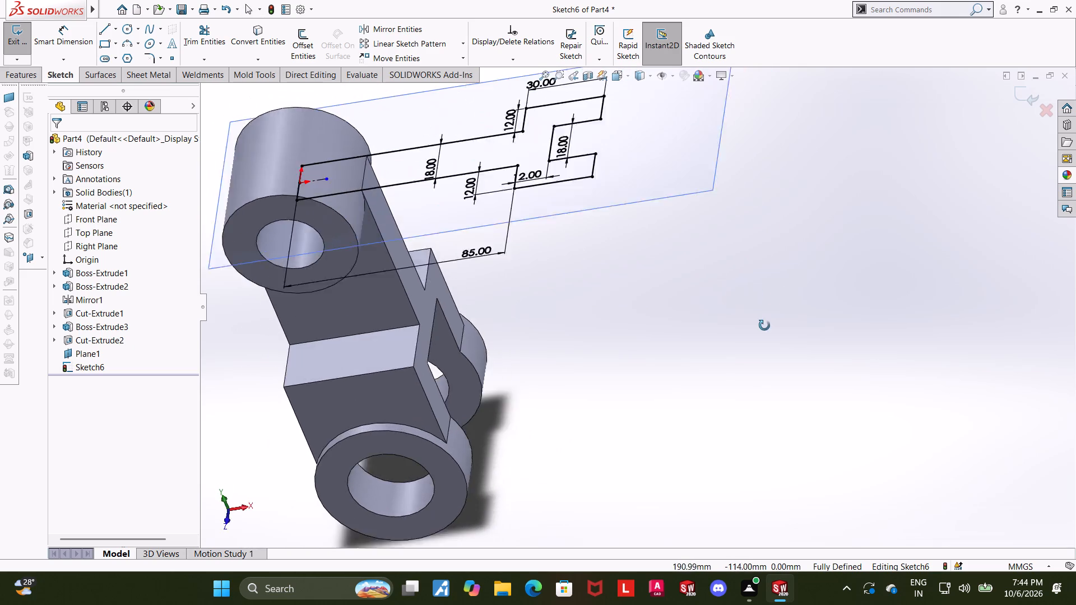
{"action": "middle_click_drag", "start_coordinate": [764, 325], "coordinate": [784, 346]}
{"action": "left_click", "coordinate": [1021, 88]}
{"action": "scroll", "coordinate": [834, 211], "scroll_direction": "up", "scroll_amount": 2}
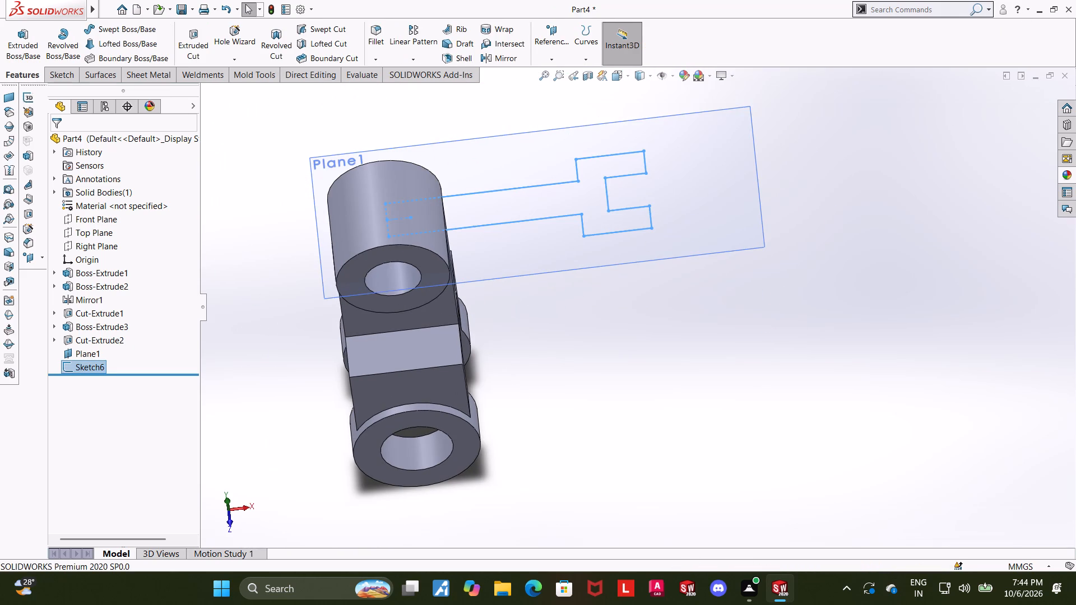
{"action": "left_click", "coordinate": [14, 44]}
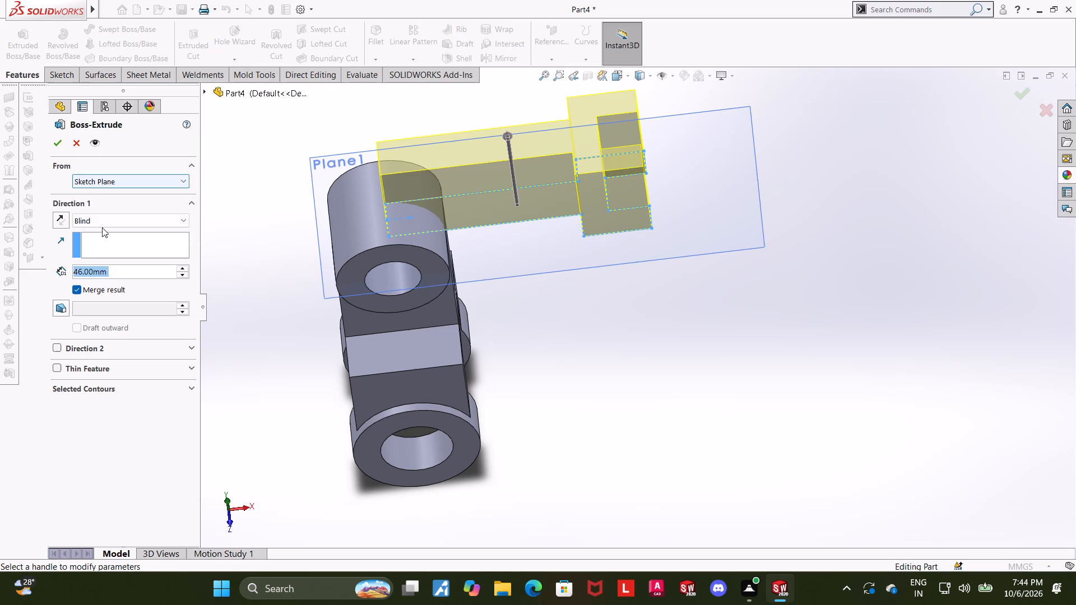
{"action": "left_click", "coordinate": [89, 213]}
{"action": "left_click", "coordinate": [99, 300]}
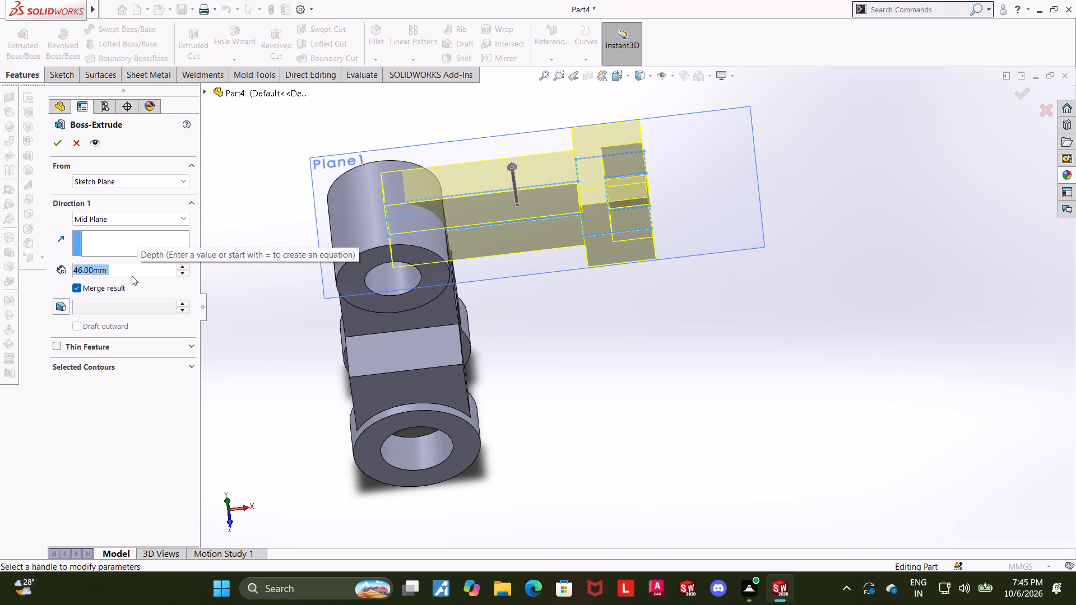
{"action": "type", "text": "36"}
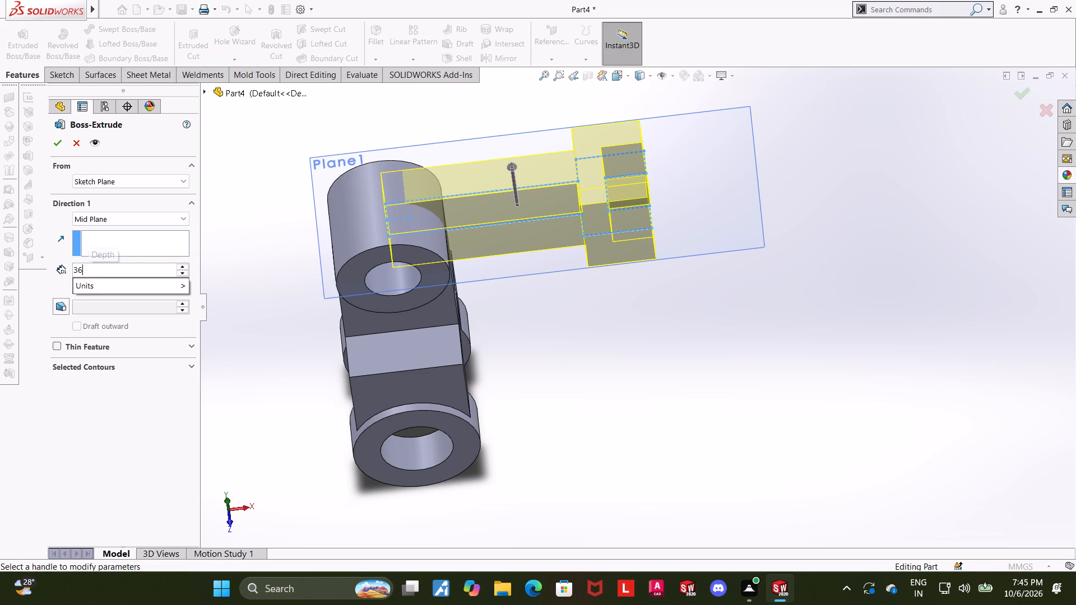
{"action": "key", "text": "Return"}
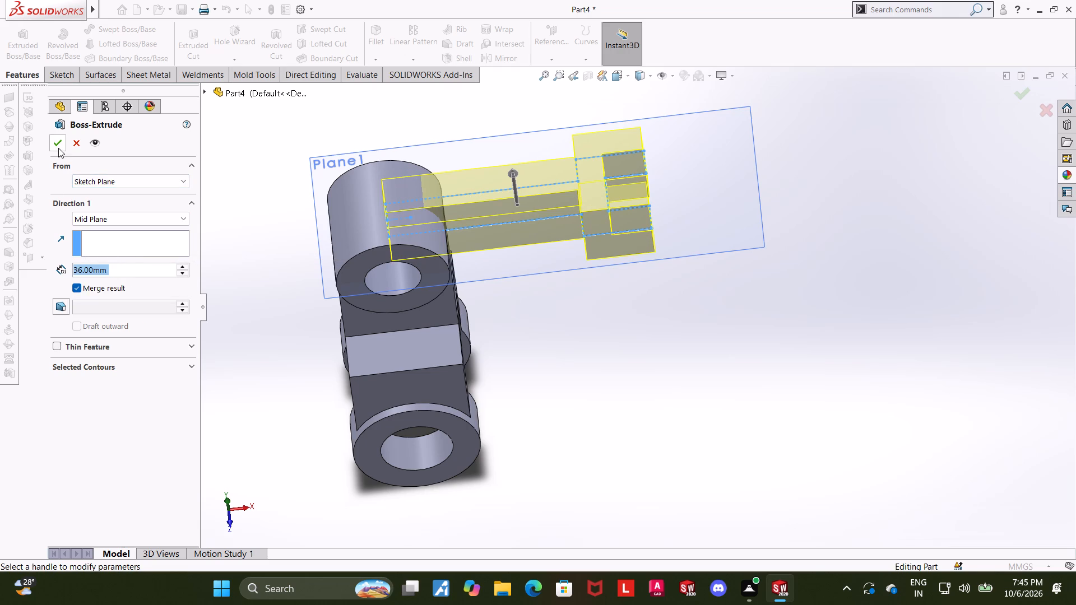
{"action": "left_click", "coordinate": [58, 148]}
{"action": "left_click", "coordinate": [693, 398]}
Examine the new forked arm from several sides and in a straight-on view of its profile.
{"action": "middle_click_drag", "start_coordinate": [676, 360], "coordinate": [665, 234]}
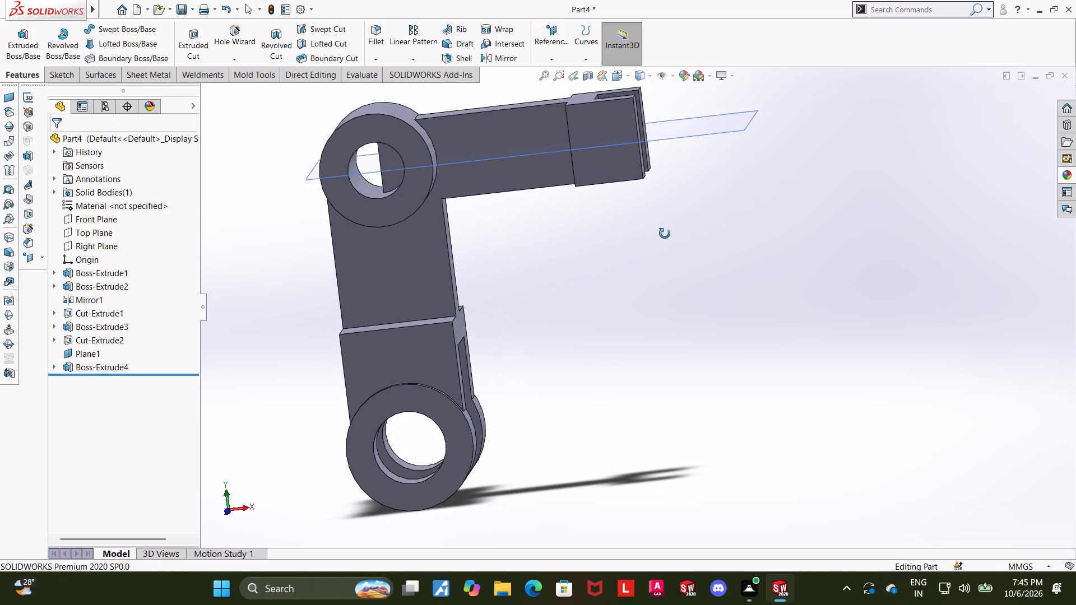
{"action": "middle_click_drag", "start_coordinate": [665, 234], "coordinate": [639, 277]}
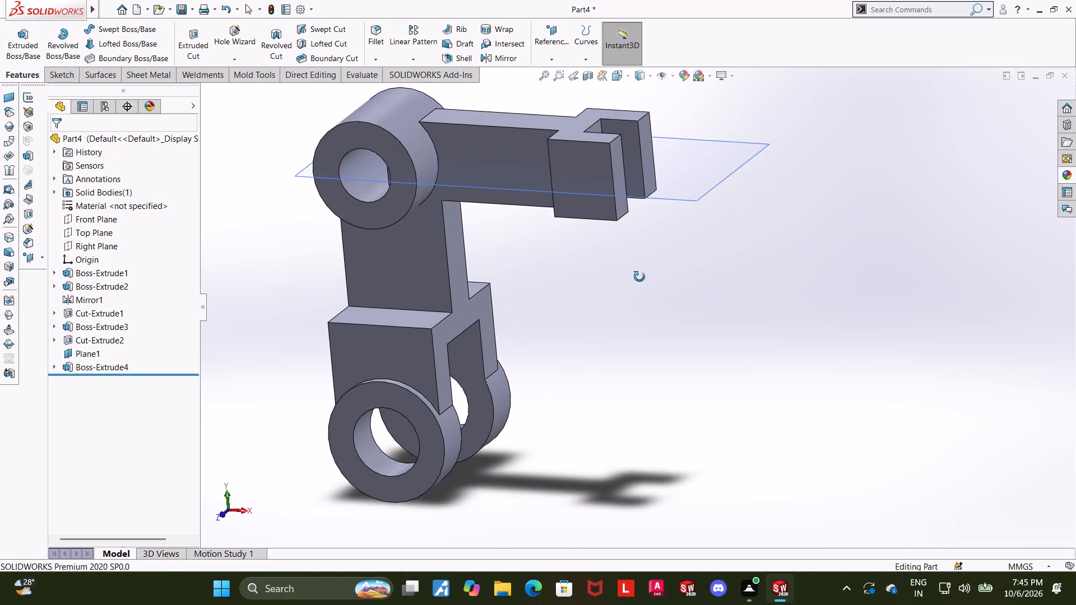
{"action": "middle_click_drag", "start_coordinate": [639, 277], "coordinate": [638, 266]}
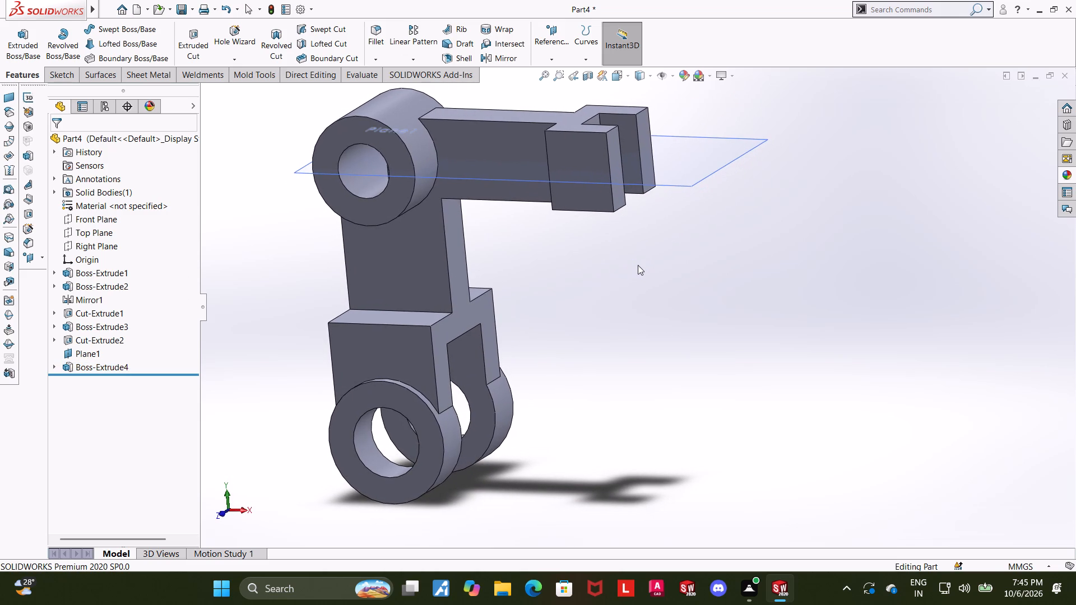
{"action": "middle_click_drag", "start_coordinate": [631, 264], "coordinate": [498, 305]}
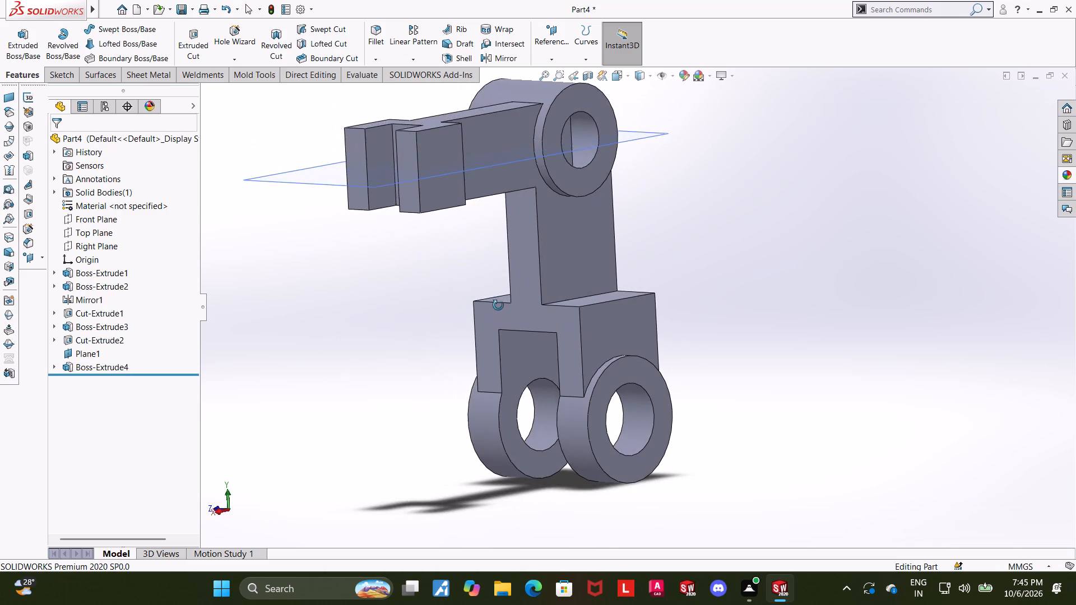
{"action": "middle_click_drag", "start_coordinate": [498, 305], "coordinate": [535, 295]}
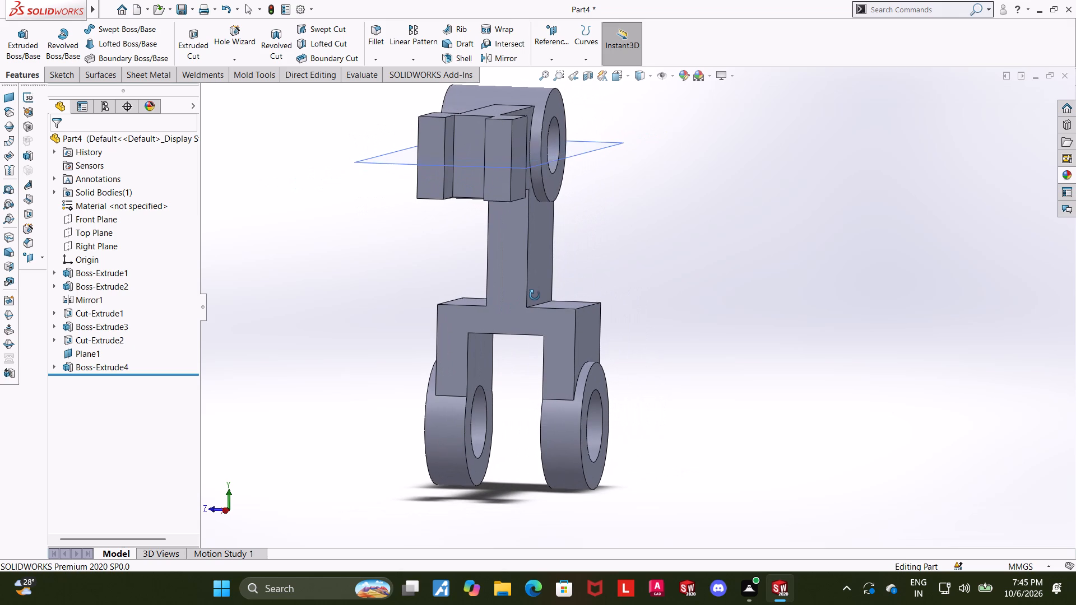
{"action": "middle_click_drag", "start_coordinate": [535, 295], "coordinate": [535, 299]}
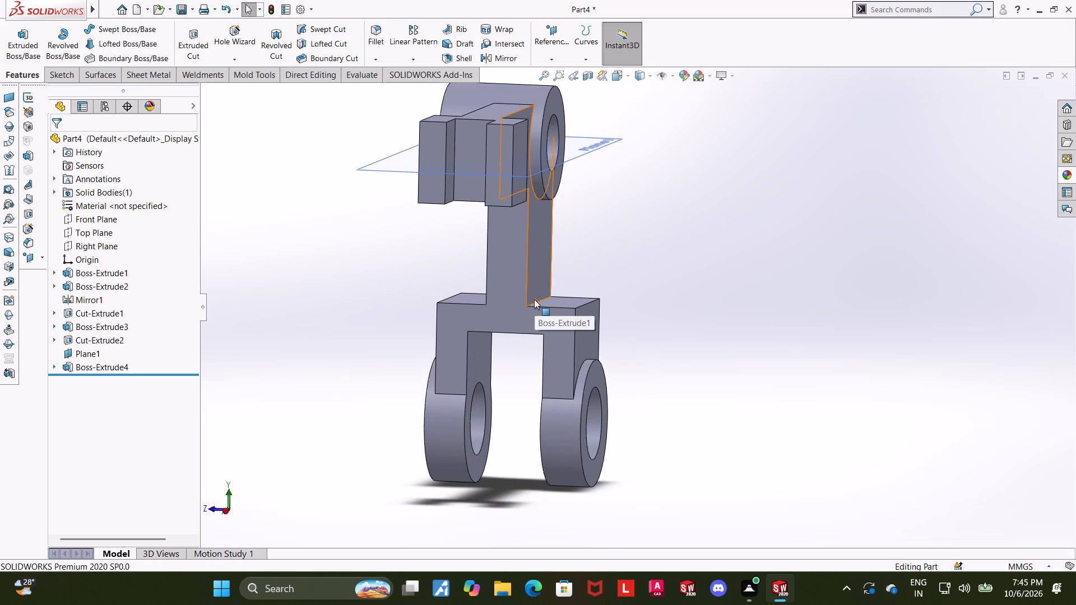
{"action": "middle_click_drag", "start_coordinate": [534, 299], "coordinate": [544, 331]}
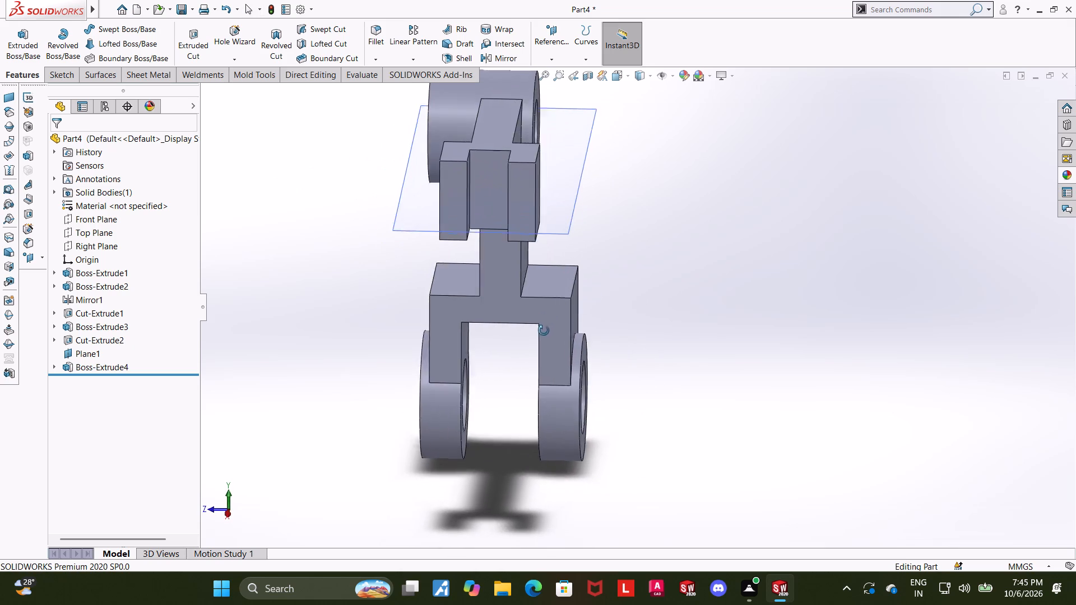
{"action": "middle_click_drag", "start_coordinate": [544, 331], "coordinate": [545, 478]}
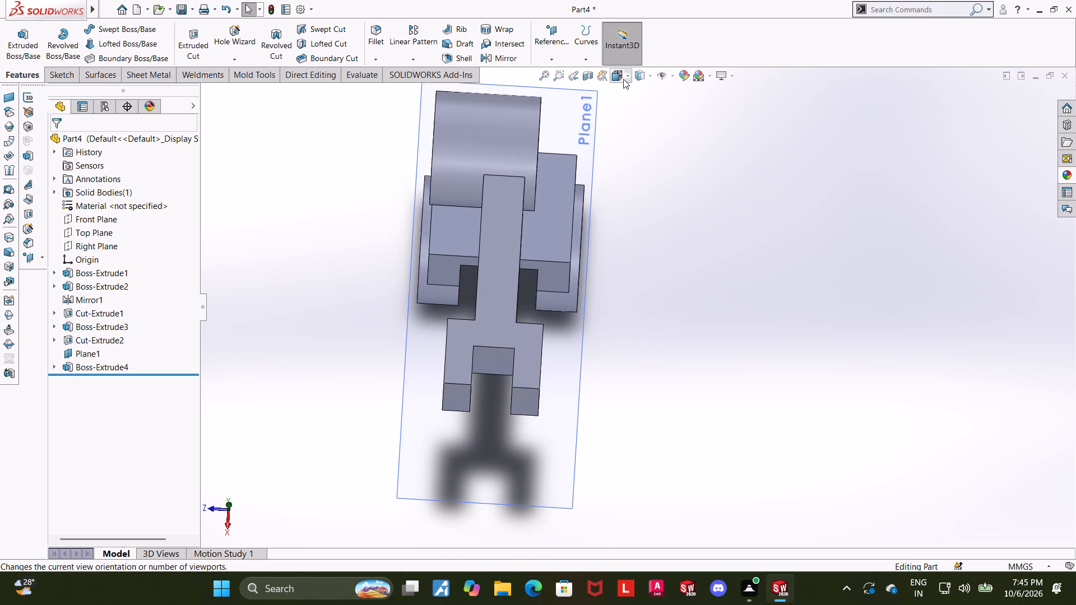
{"action": "left_click", "coordinate": [623, 79]}
{"action": "left_click", "coordinate": [537, 301]}
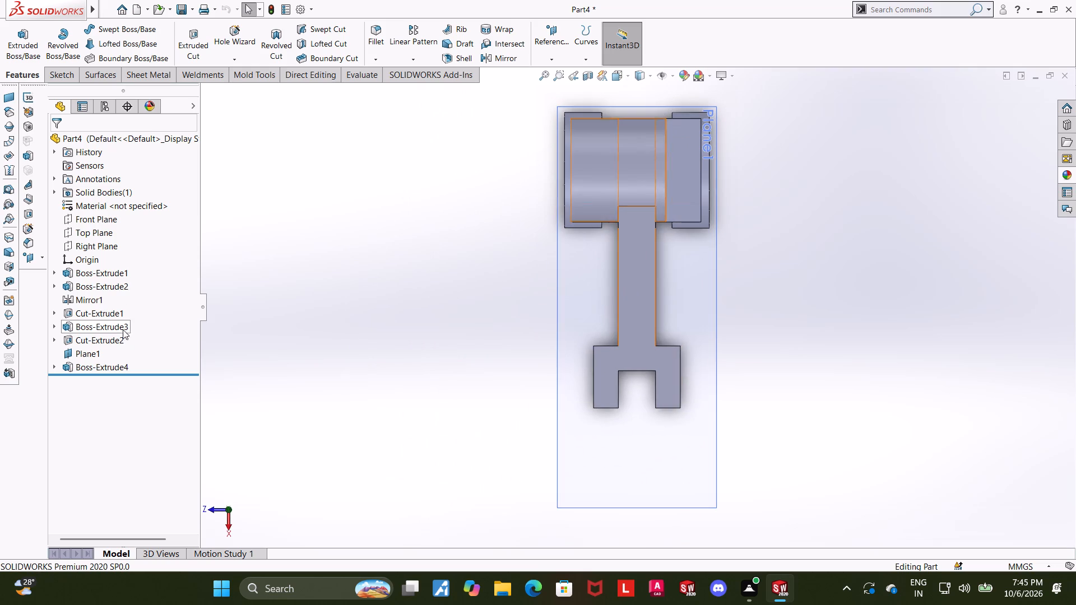
Reopen the forked arm extrusion's sketch for editing.
{"action": "left_click", "coordinate": [55, 367]}
{"action": "left_click", "coordinate": [96, 373]}
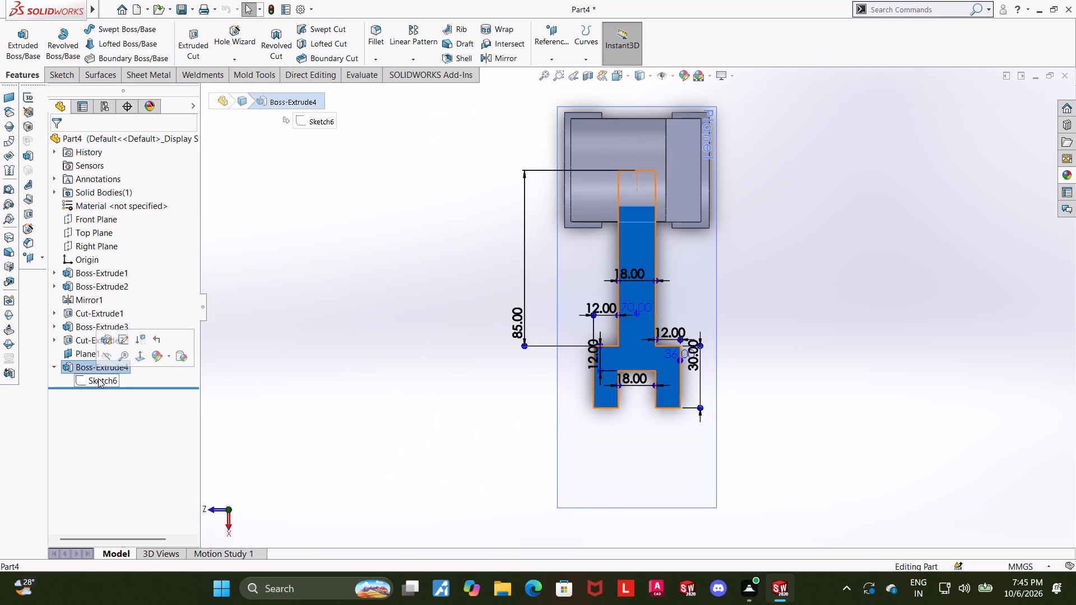
{"action": "left_click", "coordinate": [98, 378]}
{"action": "left_click", "coordinate": [111, 345]}
{"action": "scroll", "coordinate": [806, 275], "scroll_direction": "down", "scroll_amount": 1}
{"action": "scroll", "coordinate": [767, 264], "scroll_direction": "up", "scroll_amount": 1}
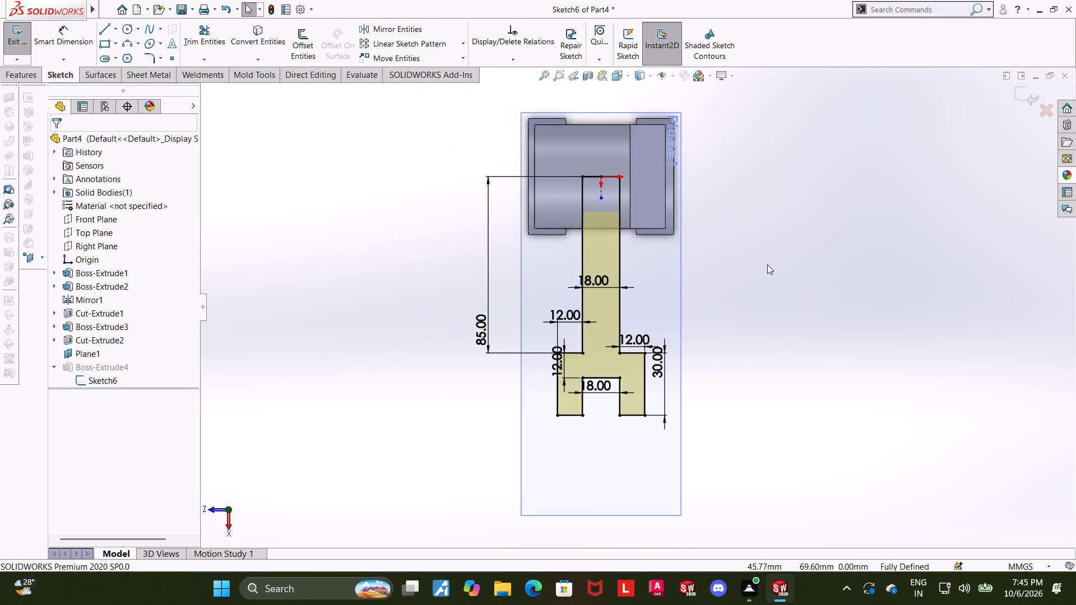
{"action": "scroll", "coordinate": [767, 264], "scroll_direction": "up", "scroll_amount": 1}
{"action": "scroll", "coordinate": [760, 250], "scroll_direction": "down", "scroll_amount": 3}
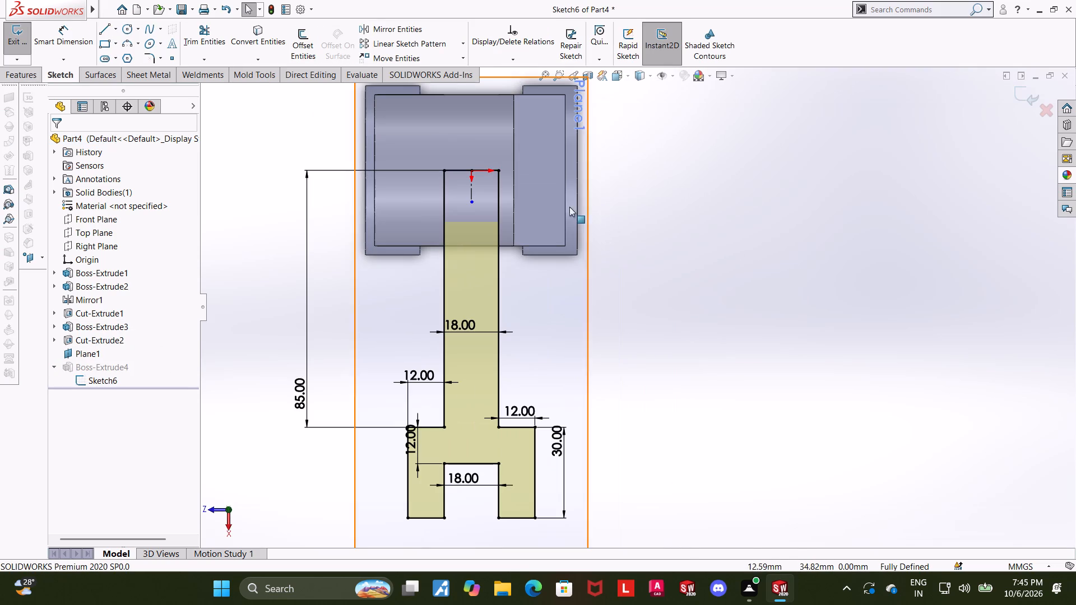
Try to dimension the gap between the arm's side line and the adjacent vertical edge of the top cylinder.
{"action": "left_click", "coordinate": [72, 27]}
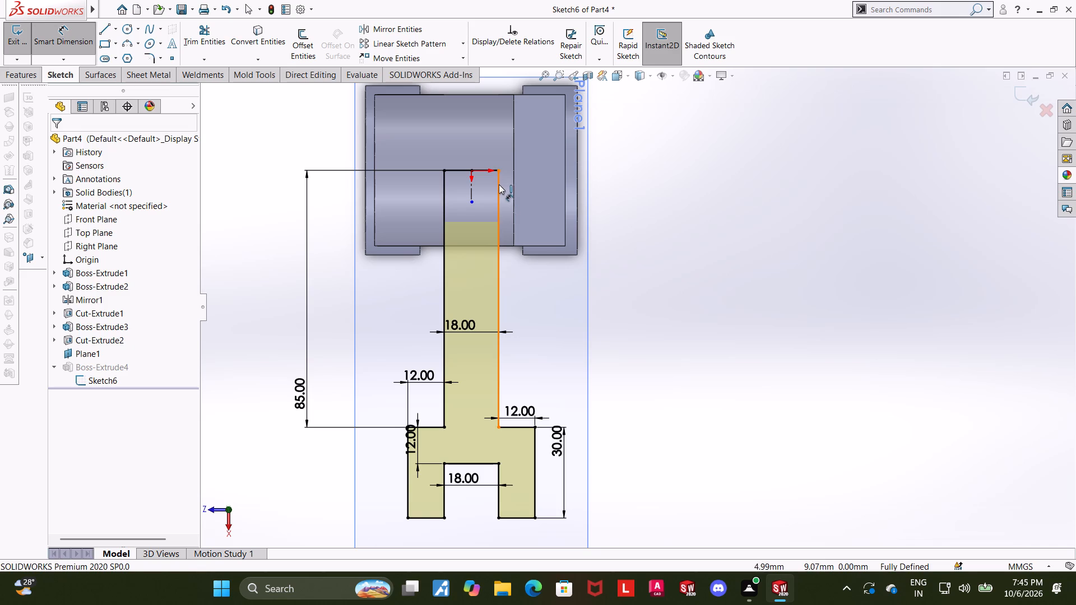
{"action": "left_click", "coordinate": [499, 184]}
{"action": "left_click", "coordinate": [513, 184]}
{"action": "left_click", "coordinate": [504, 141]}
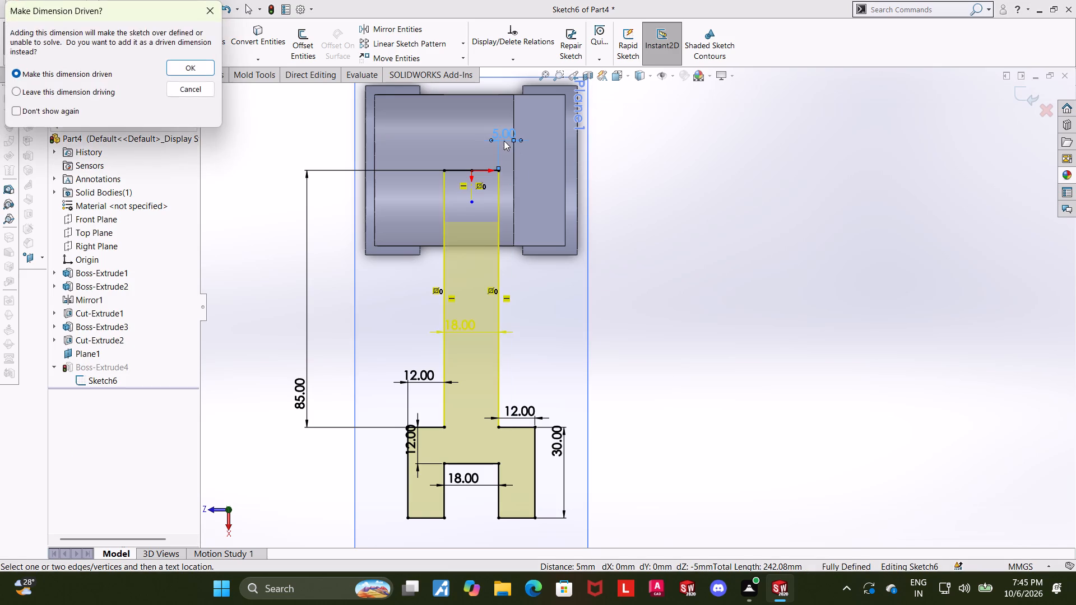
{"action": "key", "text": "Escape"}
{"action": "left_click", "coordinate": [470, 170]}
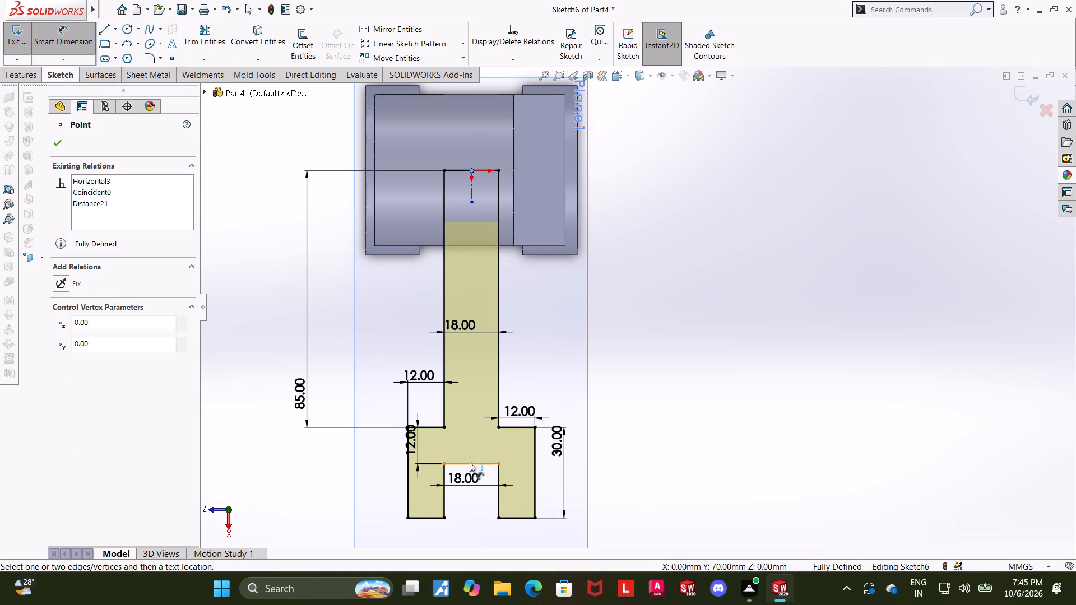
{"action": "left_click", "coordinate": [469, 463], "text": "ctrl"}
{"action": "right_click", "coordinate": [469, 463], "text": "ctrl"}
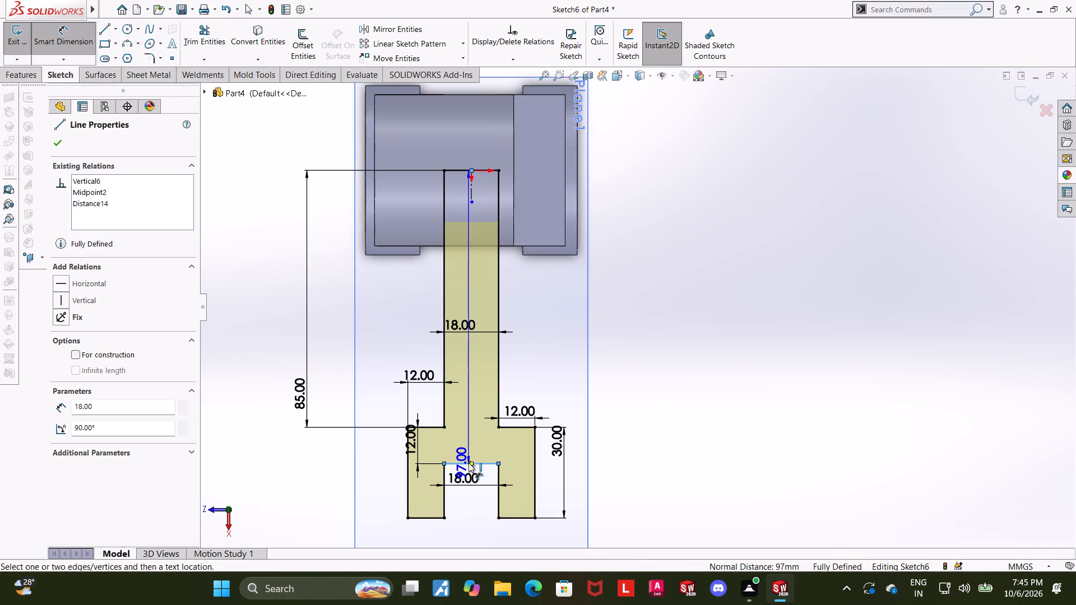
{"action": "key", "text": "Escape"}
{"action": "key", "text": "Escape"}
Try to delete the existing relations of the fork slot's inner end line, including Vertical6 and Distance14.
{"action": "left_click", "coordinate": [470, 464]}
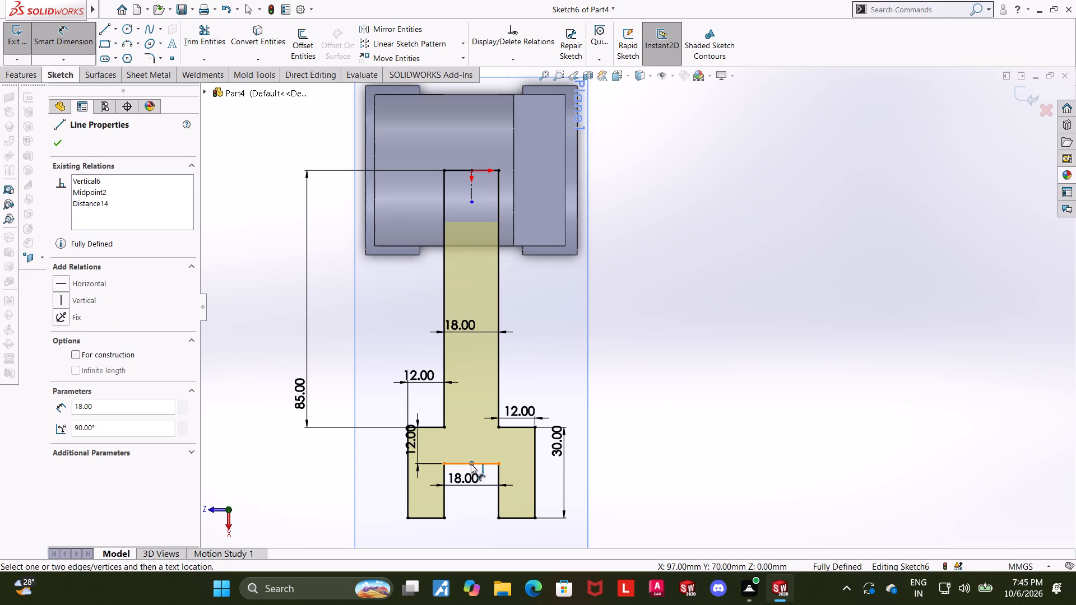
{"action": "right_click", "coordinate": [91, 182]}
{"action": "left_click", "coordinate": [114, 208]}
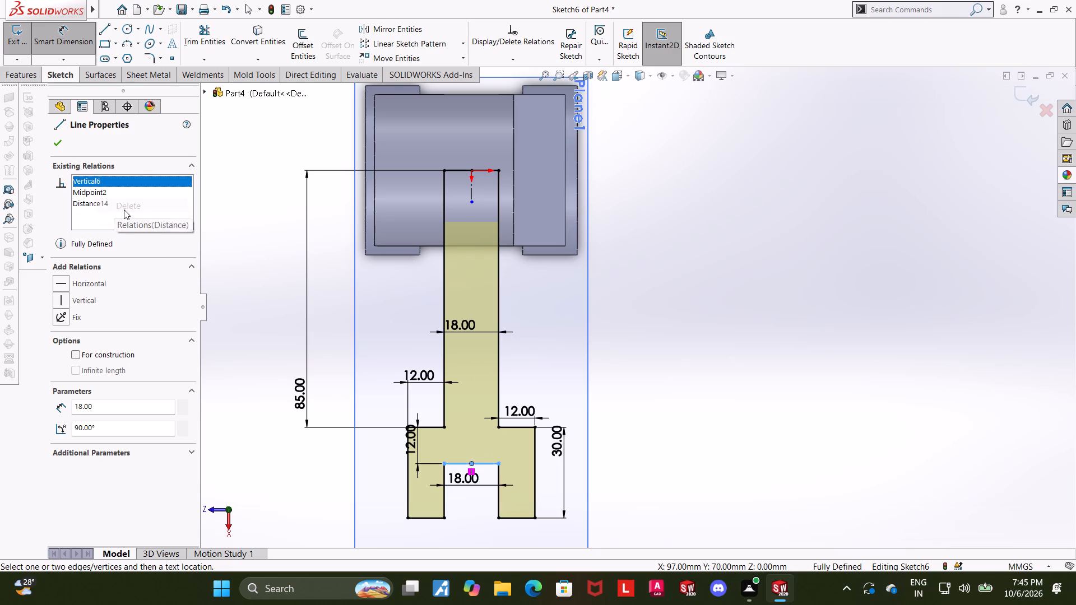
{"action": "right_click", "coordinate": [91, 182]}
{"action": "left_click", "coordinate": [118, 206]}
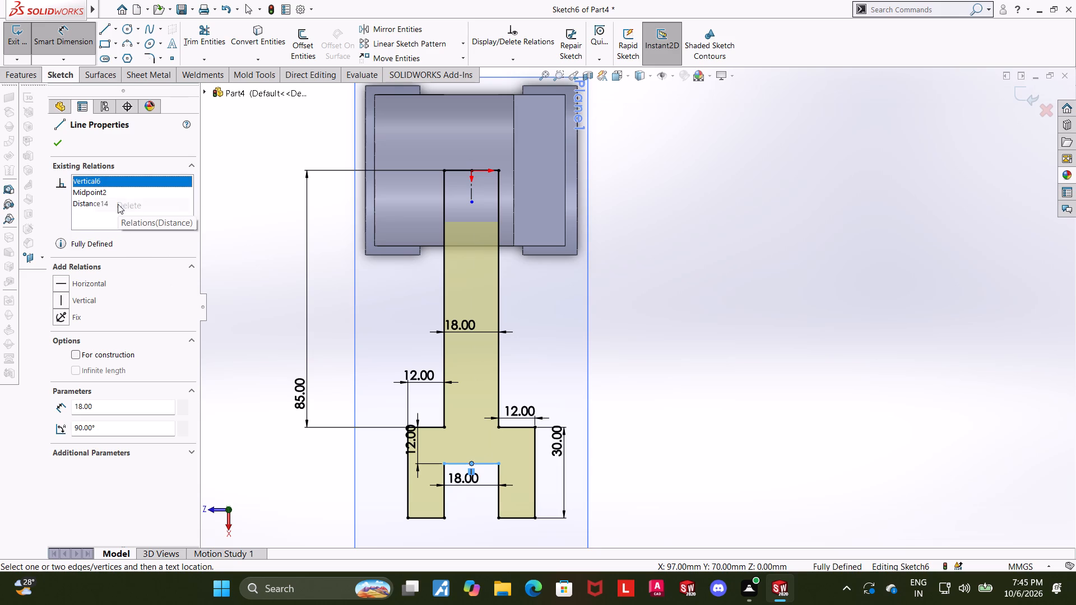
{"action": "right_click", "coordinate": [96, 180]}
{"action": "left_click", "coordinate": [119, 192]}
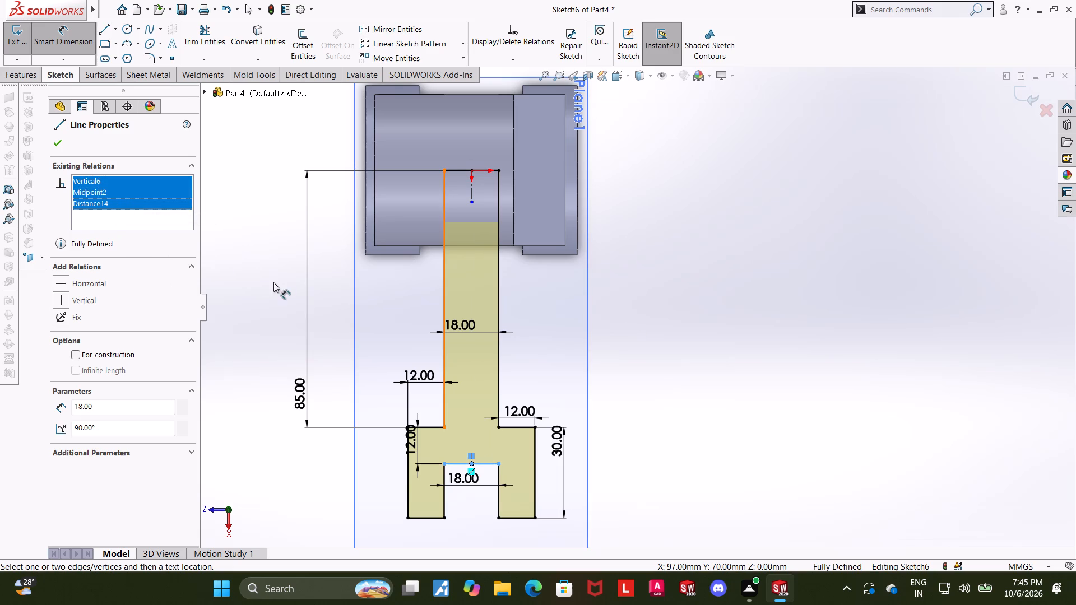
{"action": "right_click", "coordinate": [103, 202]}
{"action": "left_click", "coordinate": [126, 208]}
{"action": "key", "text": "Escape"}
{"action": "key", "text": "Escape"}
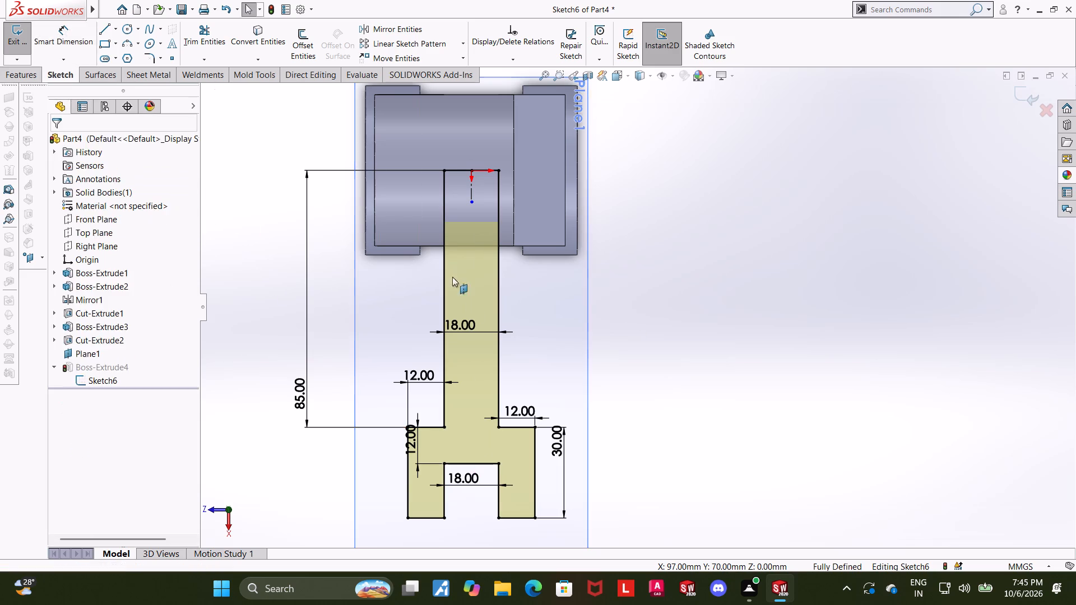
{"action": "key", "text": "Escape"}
Delete all existing relations of the fork slot's inner end line, including Vertical6, Midpoint2 and Distance14.
{"action": "left_click", "coordinate": [473, 463]}
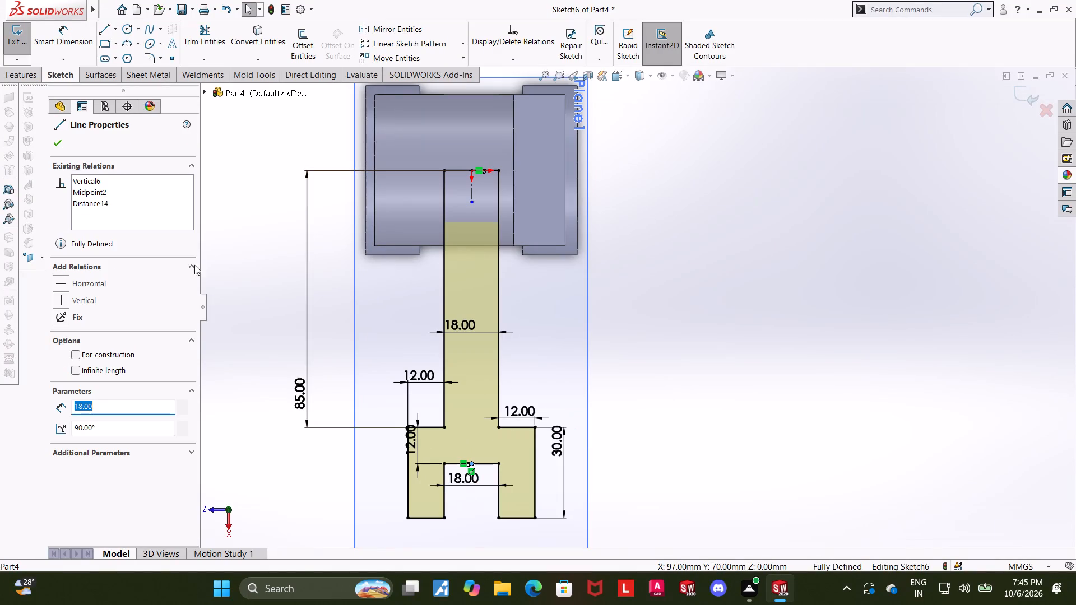
{"action": "right_click", "coordinate": [113, 197]}
{"action": "left_click", "coordinate": [138, 208]}
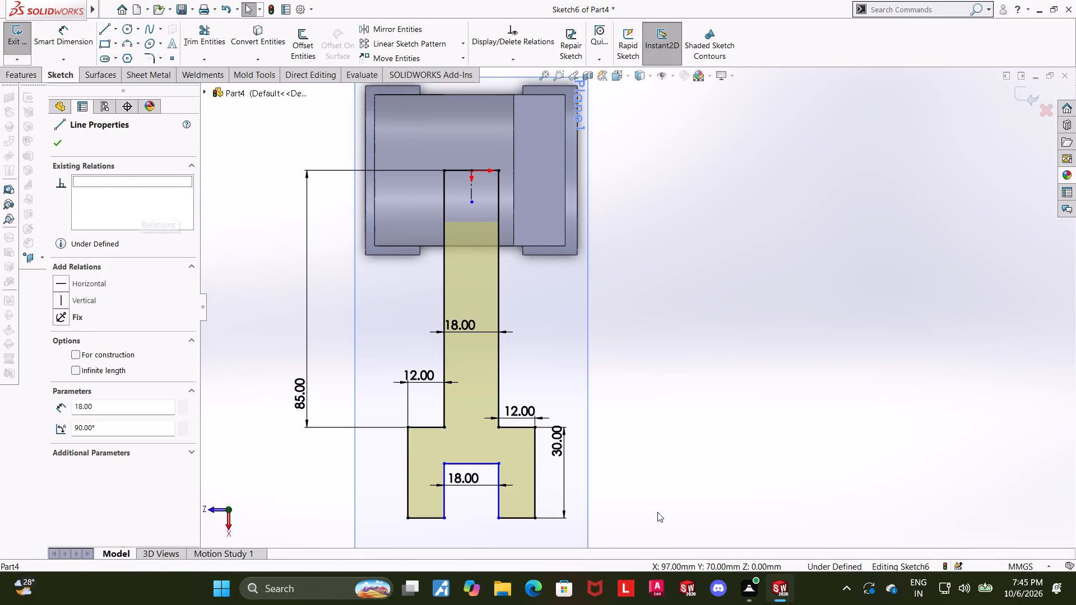
{"action": "left_click", "coordinate": [681, 438]}
{"action": "key", "text": "Escape"}
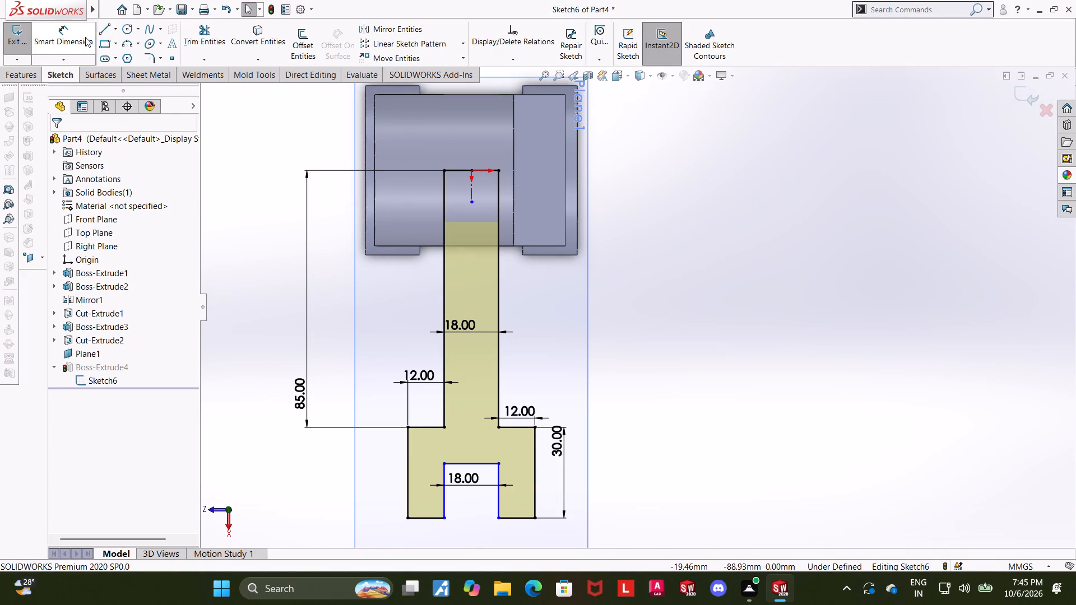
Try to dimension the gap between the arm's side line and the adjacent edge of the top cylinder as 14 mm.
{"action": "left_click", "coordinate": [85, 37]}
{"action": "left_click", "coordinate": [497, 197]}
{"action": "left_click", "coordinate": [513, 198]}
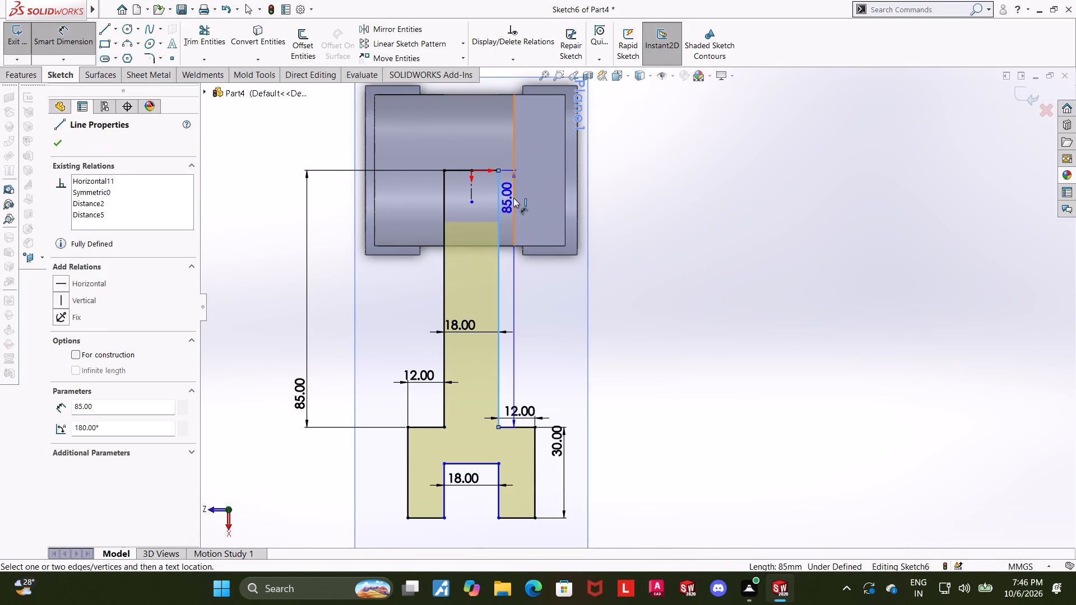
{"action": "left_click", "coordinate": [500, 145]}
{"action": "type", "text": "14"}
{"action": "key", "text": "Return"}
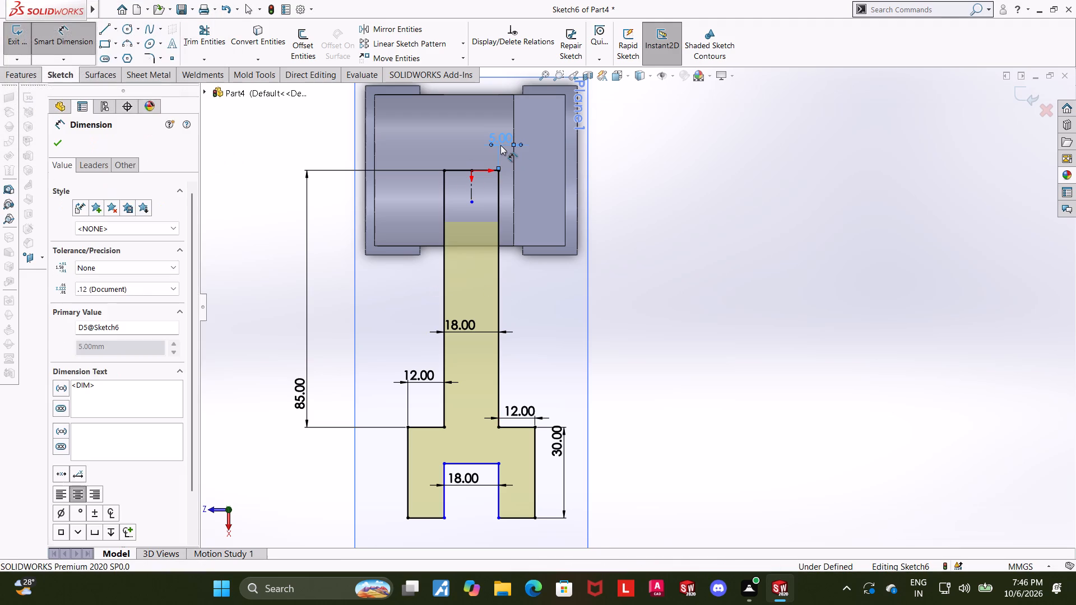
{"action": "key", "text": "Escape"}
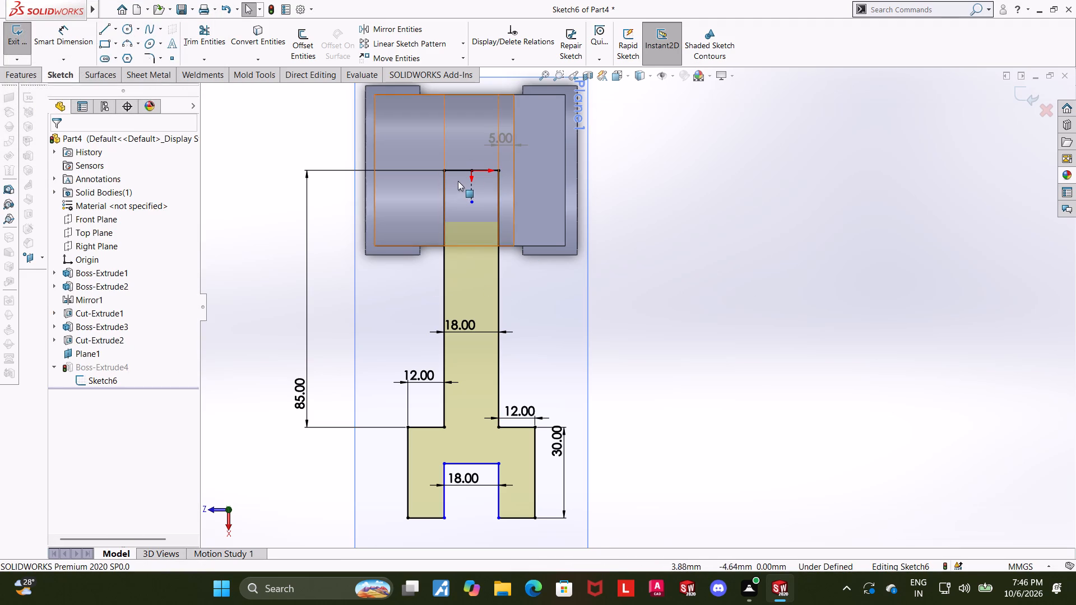
Delete the coincident relation of the arm end line's midpoint at the origin, and shift the arm profile sideways away from the cylinder's edge.
{"action": "left_click", "coordinate": [470, 171]}
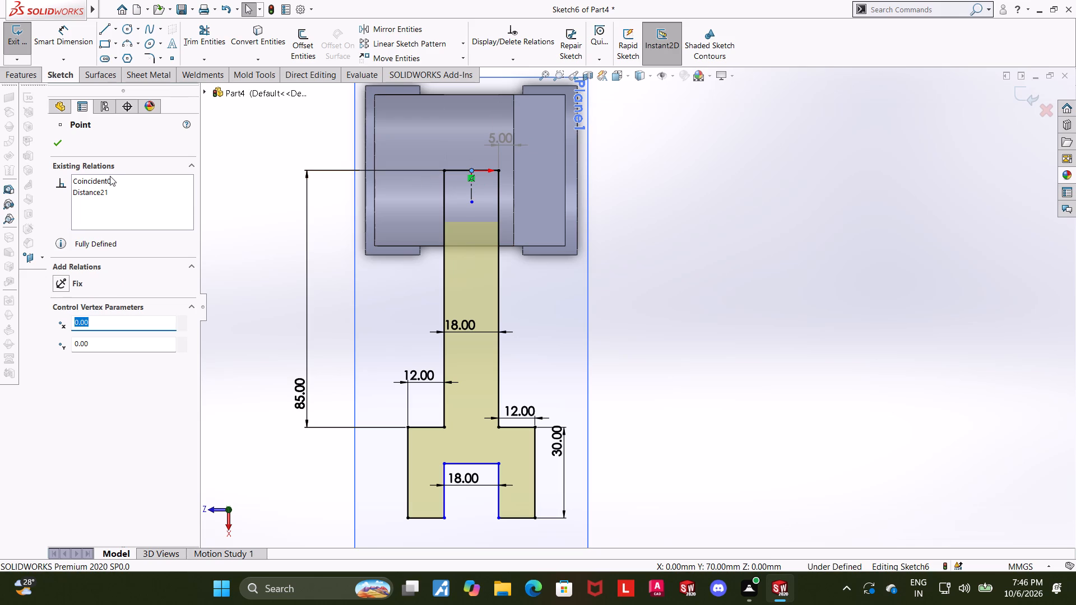
{"action": "right_click", "coordinate": [110, 176]}
{"action": "left_click", "coordinate": [128, 201]}
{"action": "left_click", "coordinate": [666, 221]}
{"action": "left_click_drag", "start_coordinate": [499, 209], "coordinate": [480, 204]}
{"action": "left_click", "coordinate": [623, 202]}
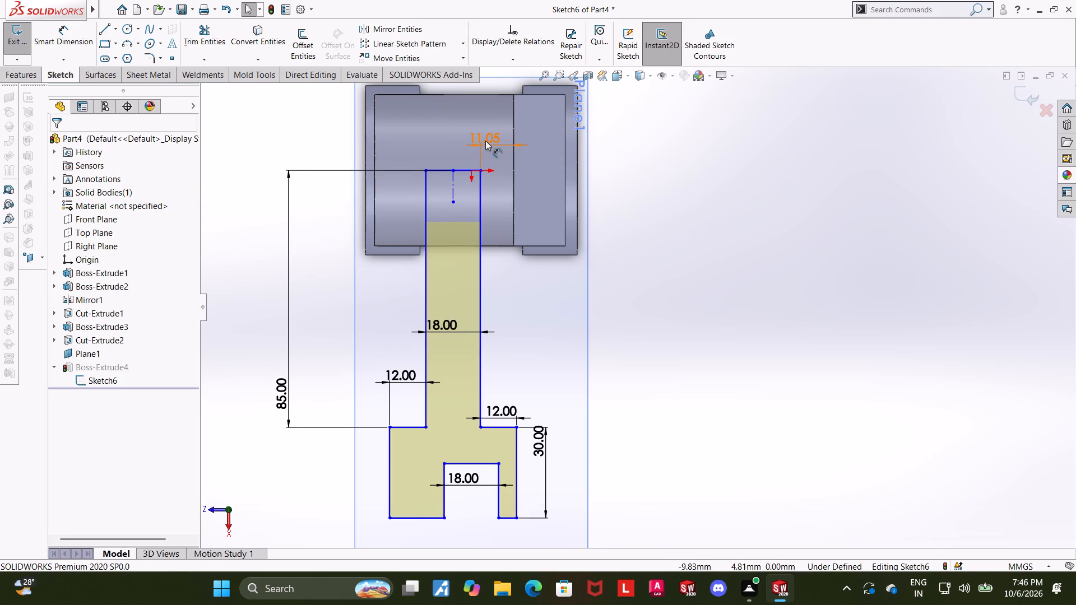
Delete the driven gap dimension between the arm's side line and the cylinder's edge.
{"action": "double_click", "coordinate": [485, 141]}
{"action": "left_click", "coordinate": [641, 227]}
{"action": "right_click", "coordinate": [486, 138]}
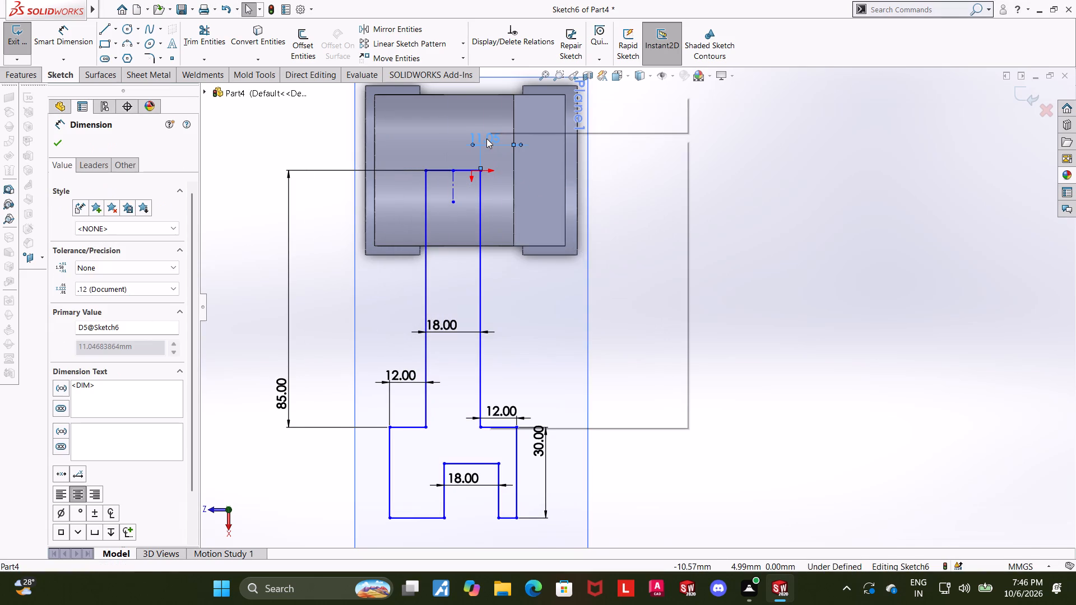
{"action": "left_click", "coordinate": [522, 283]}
Dimension the gap between the arm's side line and the top cylinder's adjacent vertical edge as 14 mm.
{"action": "left_click", "coordinate": [52, 36]}
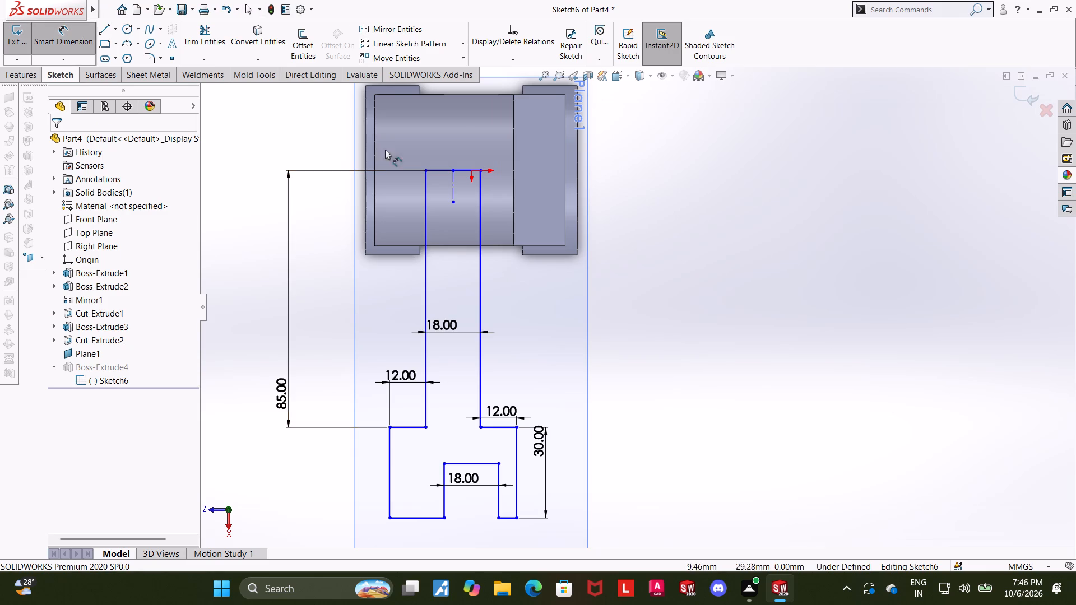
{"action": "left_click", "coordinate": [477, 198]}
{"action": "left_click", "coordinate": [513, 200]}
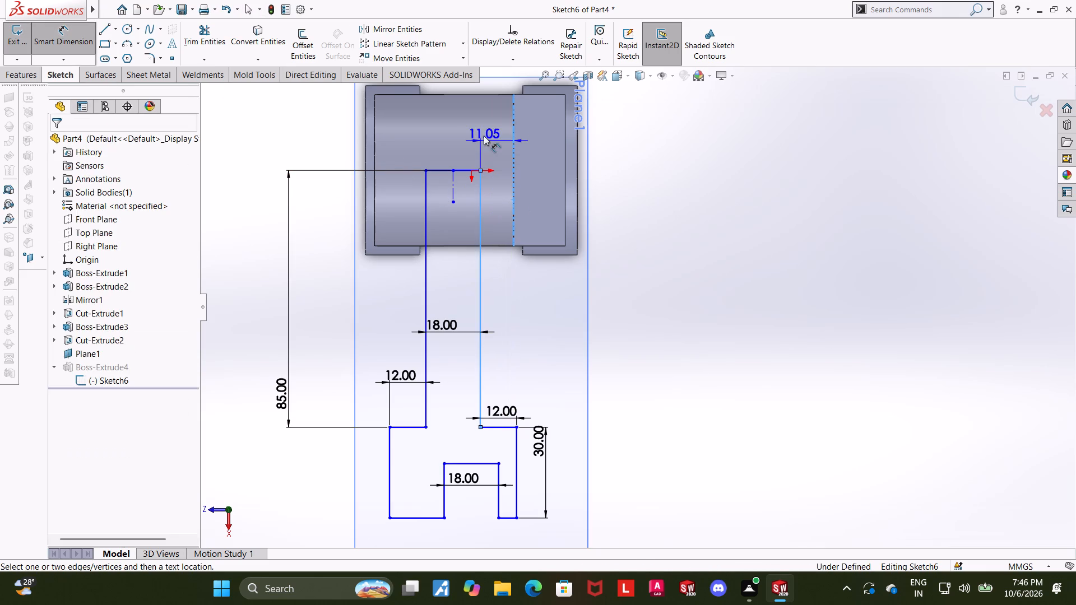
{"action": "left_click", "coordinate": [484, 134]}
{"action": "type", "text": "14"}
{"action": "key", "text": "Return"}
{"action": "key", "text": "Escape"}
{"action": "key", "text": "Escape"}
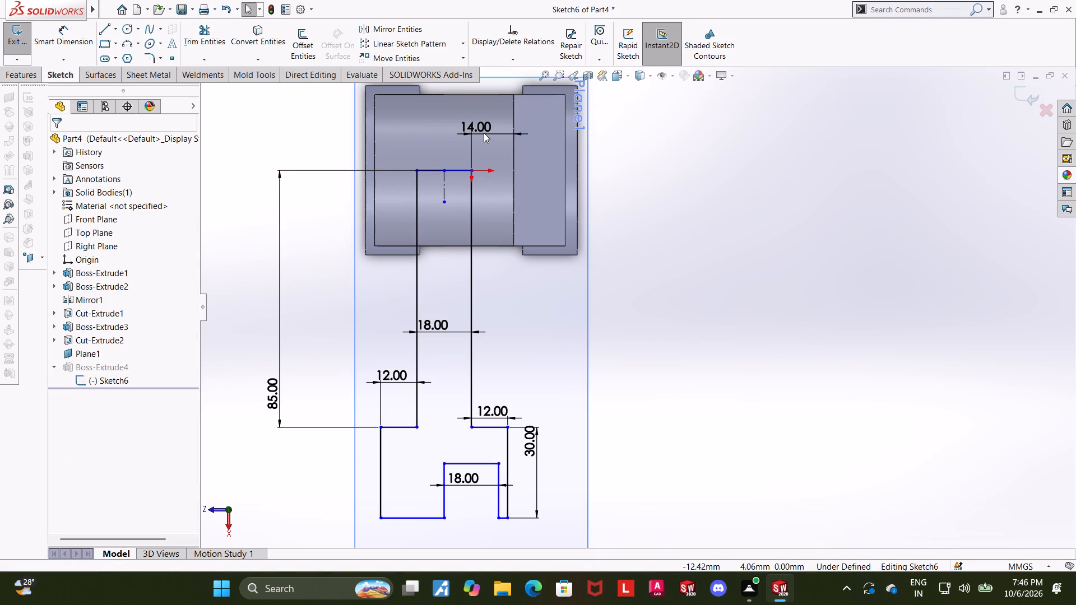
Try to move the fork slot's inner end line sideways into line with the shifted arm.
{"action": "left_click", "coordinate": [915, 402]}
{"action": "scroll", "coordinate": [783, 424], "scroll_direction": "up", "scroll_amount": 3}
{"action": "scroll", "coordinate": [685, 431], "scroll_direction": "down", "scroll_amount": 3}
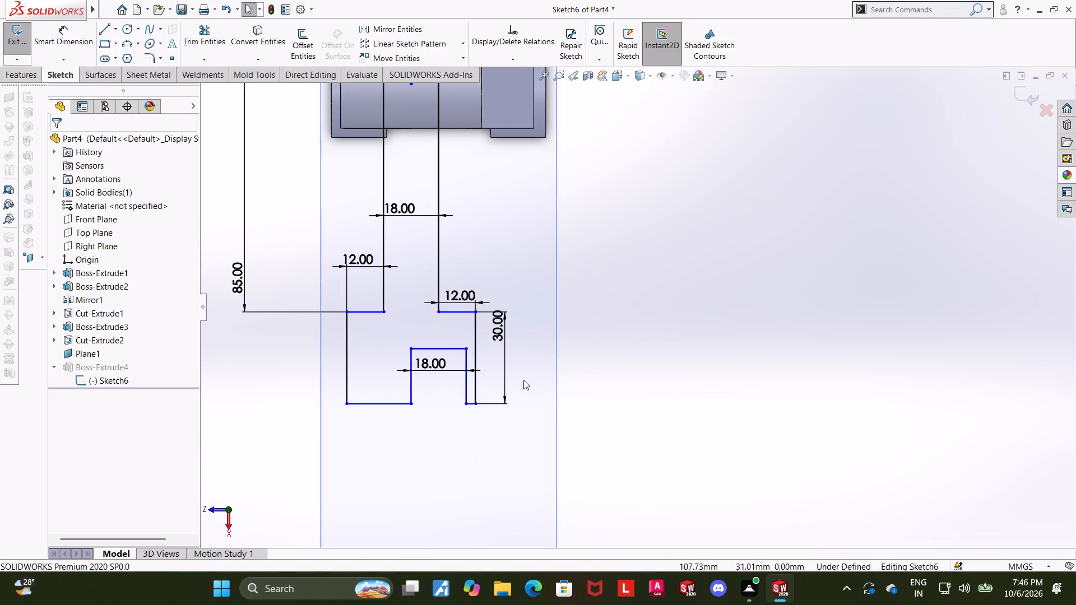
{"action": "left_click_drag", "start_coordinate": [443, 347], "coordinate": [419, 347]}
{"action": "left_click", "coordinate": [860, 355]}
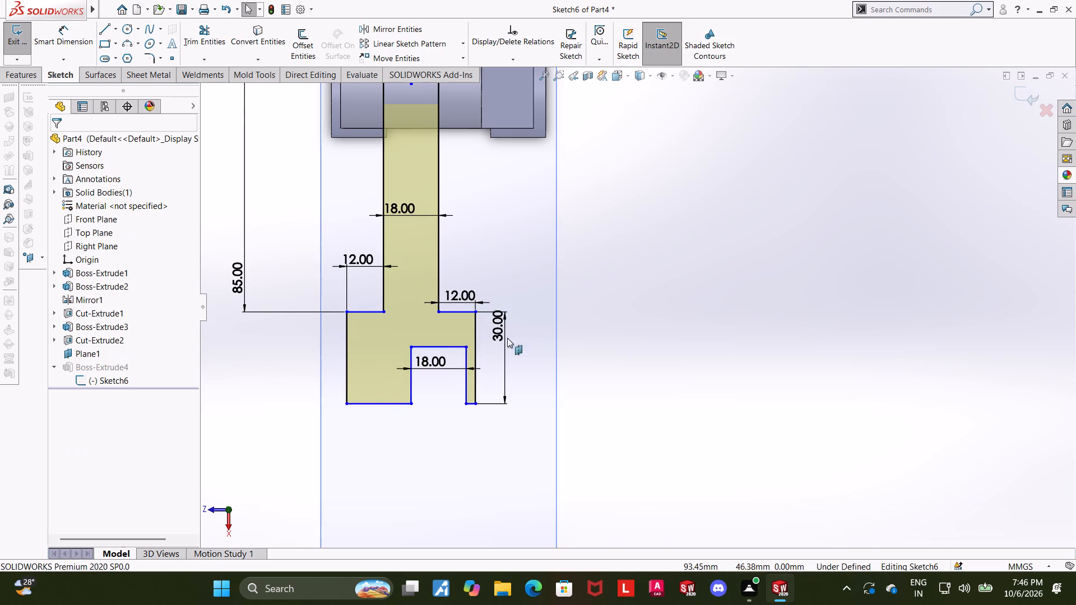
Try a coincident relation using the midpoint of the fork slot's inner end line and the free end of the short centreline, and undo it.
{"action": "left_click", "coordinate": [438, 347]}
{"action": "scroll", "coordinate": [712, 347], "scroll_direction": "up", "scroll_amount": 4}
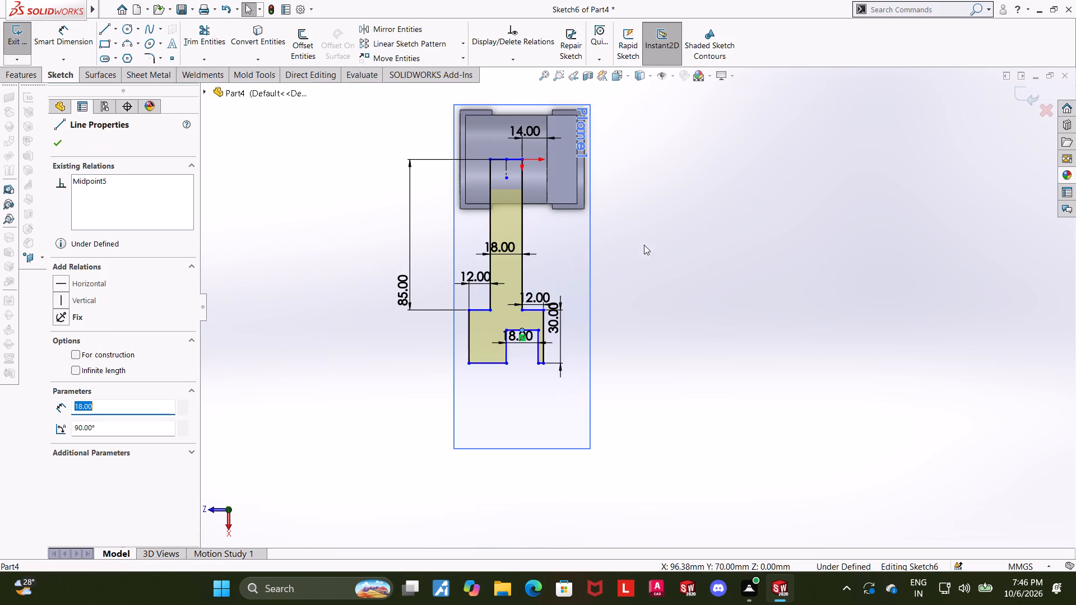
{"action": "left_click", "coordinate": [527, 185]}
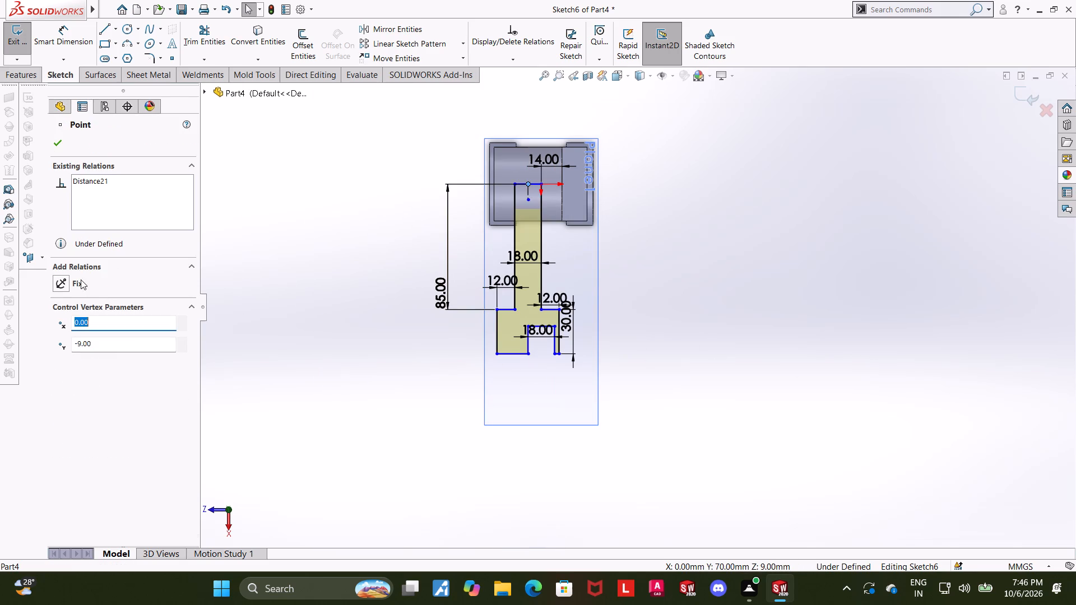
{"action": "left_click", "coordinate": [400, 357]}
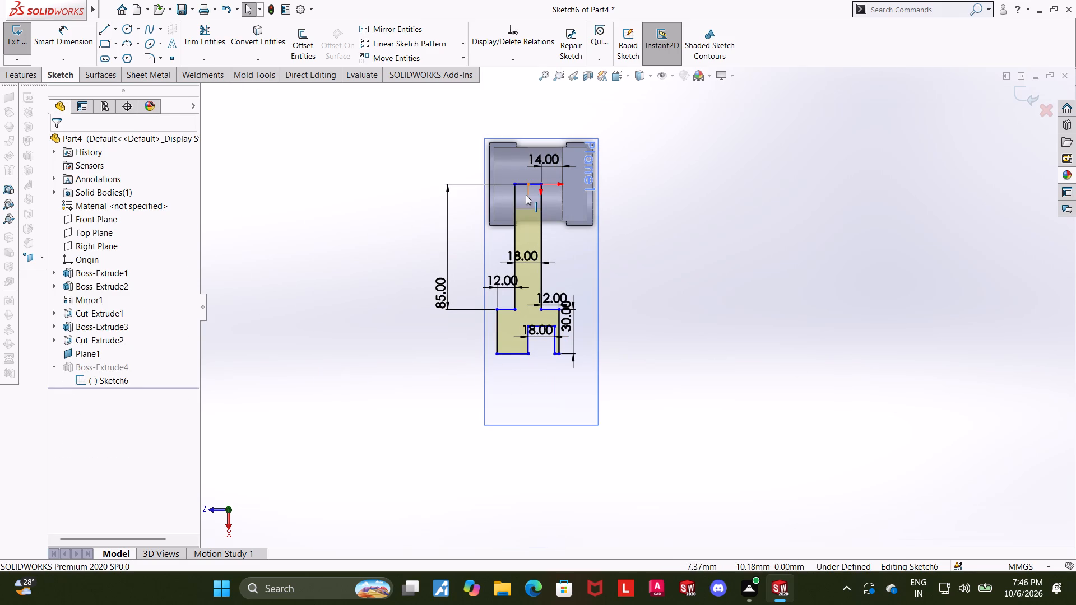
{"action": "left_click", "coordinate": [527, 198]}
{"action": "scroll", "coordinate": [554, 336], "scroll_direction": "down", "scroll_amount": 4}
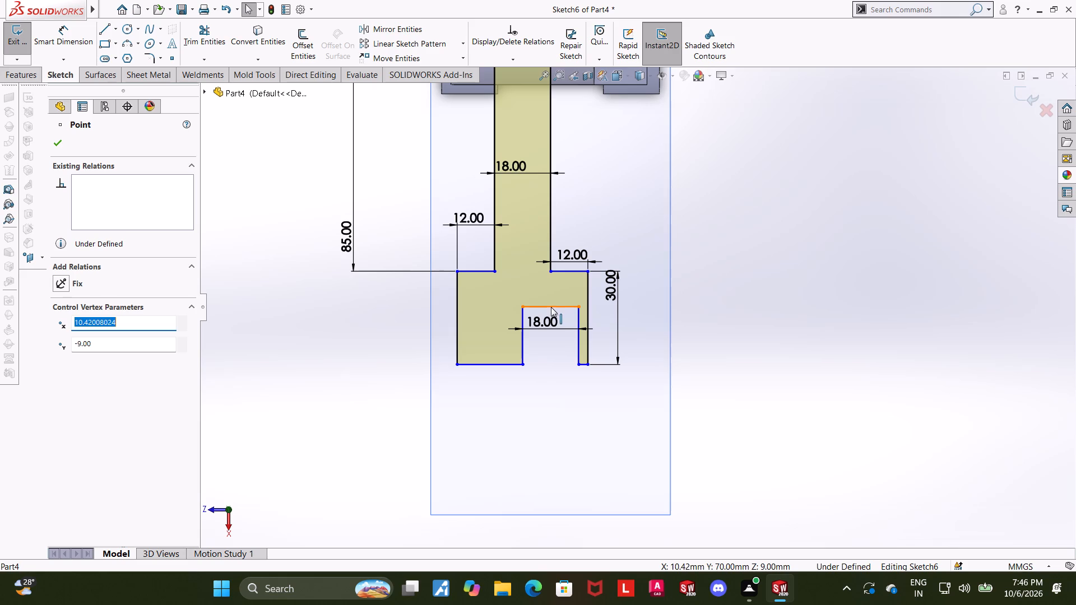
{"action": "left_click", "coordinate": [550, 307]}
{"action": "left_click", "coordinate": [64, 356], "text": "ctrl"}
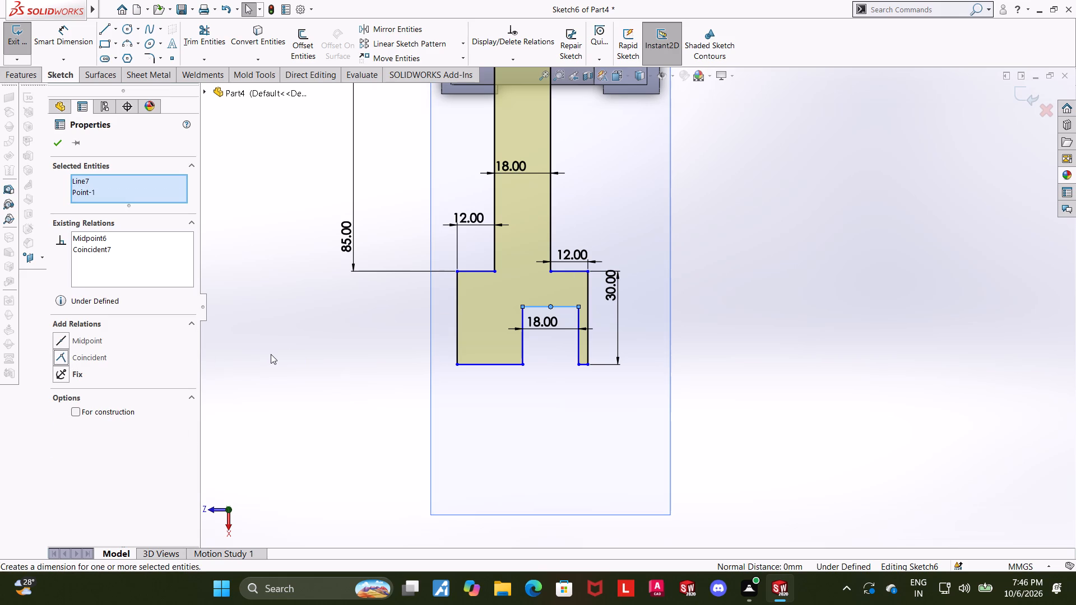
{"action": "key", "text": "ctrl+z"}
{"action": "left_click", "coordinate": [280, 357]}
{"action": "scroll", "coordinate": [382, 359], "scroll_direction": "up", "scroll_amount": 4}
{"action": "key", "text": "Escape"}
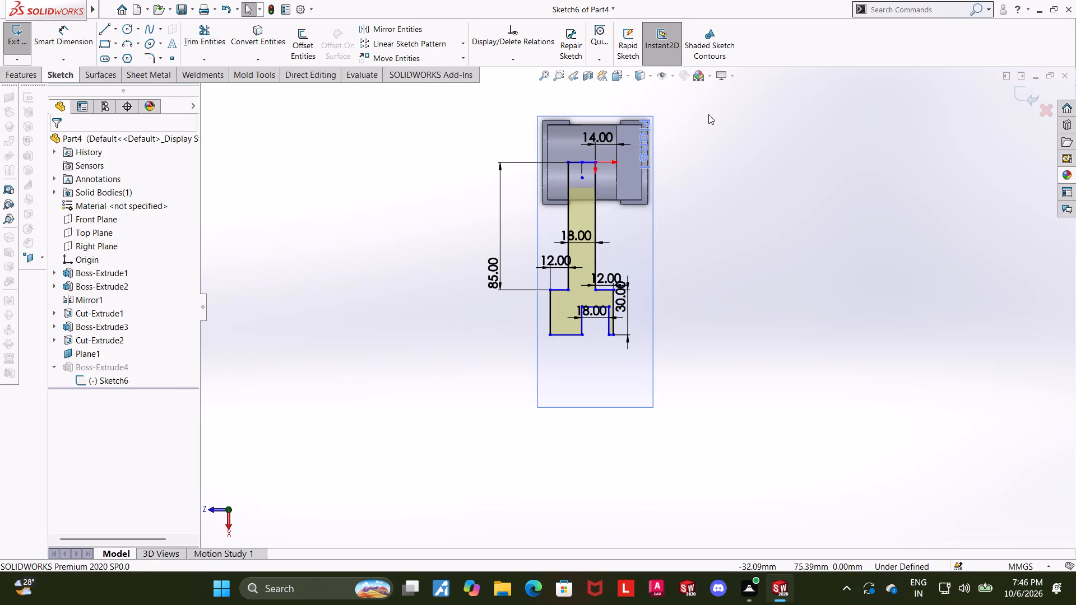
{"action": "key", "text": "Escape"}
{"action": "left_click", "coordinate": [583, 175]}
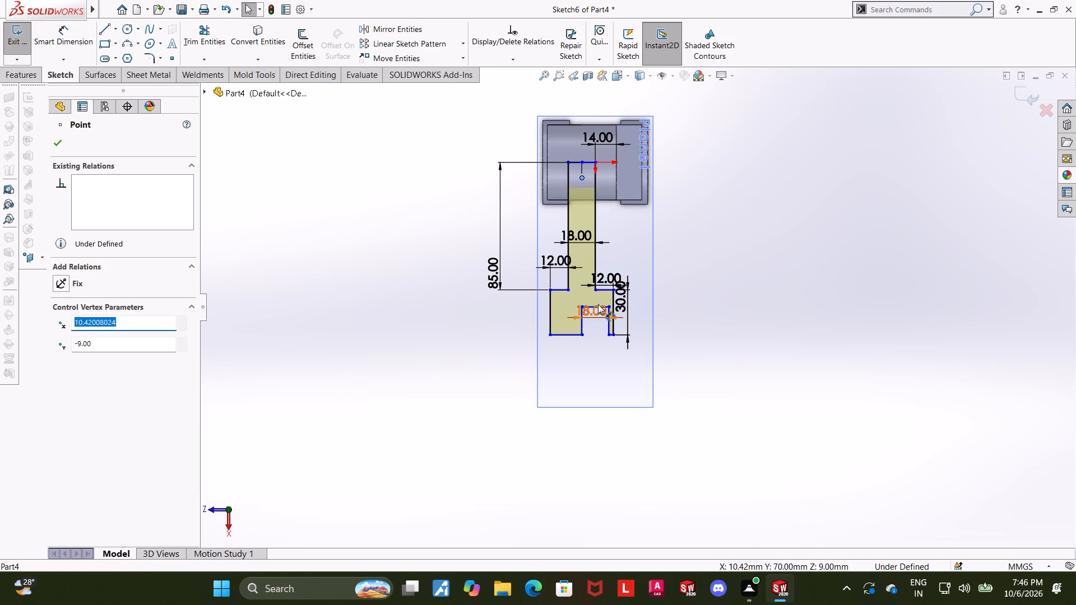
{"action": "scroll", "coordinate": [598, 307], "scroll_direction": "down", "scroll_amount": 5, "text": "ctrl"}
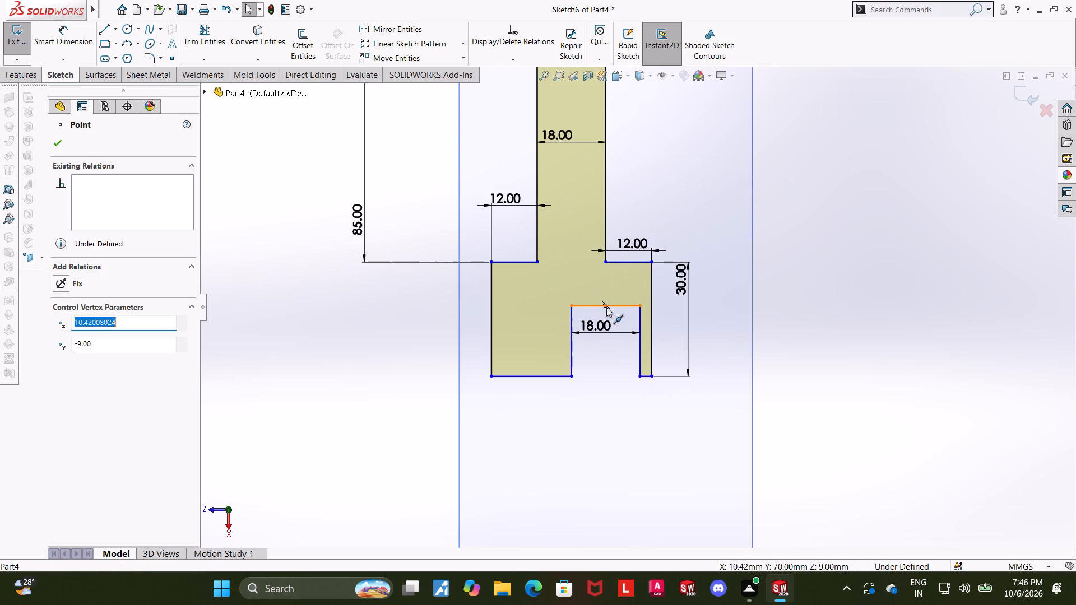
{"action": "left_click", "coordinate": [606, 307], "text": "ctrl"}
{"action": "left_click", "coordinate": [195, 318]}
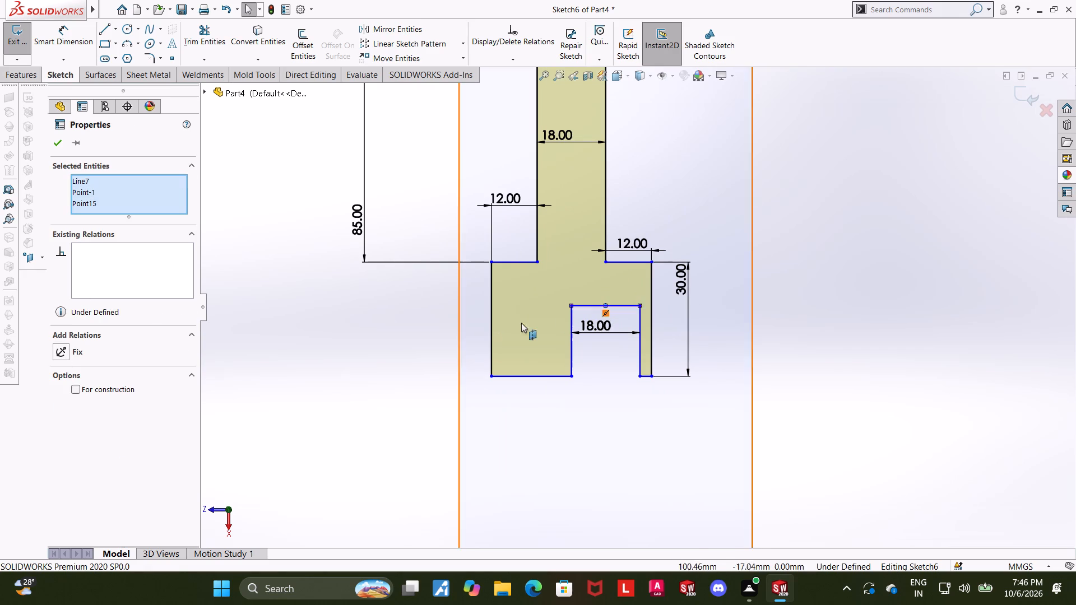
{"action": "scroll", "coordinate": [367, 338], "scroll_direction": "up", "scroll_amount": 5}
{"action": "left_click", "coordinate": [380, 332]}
Add a Horizontal relation between the midpoint of the fork slot's inner end line and the midpoint of the arm's opposite end line.
{"action": "scroll", "coordinate": [619, 292], "scroll_direction": "down", "scroll_amount": 4}
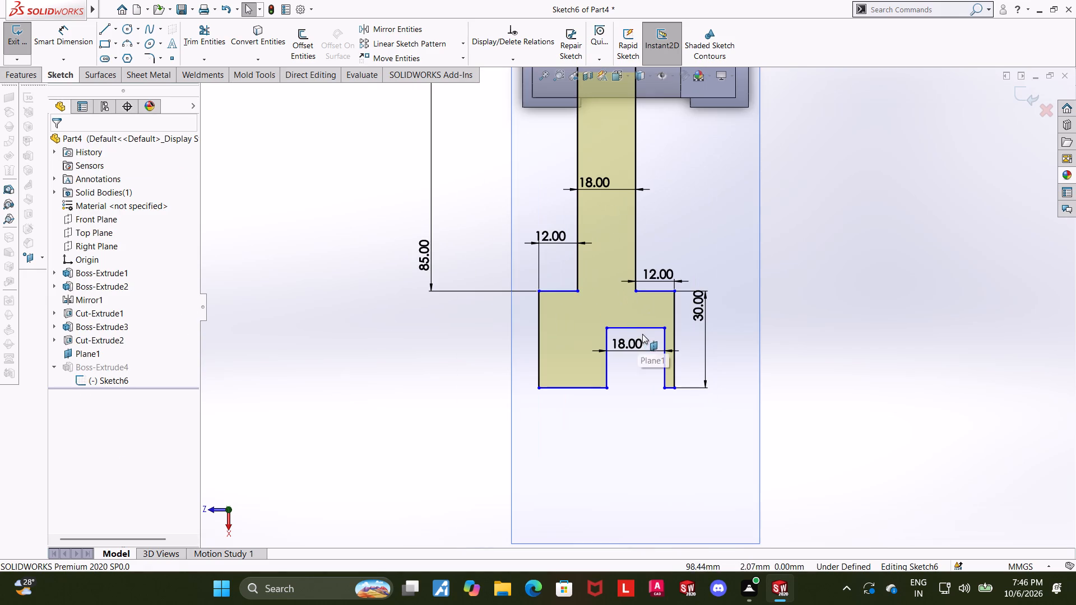
{"action": "left_click", "coordinate": [635, 328]}
{"action": "scroll", "coordinate": [635, 328], "scroll_direction": "up", "scroll_amount": 4}
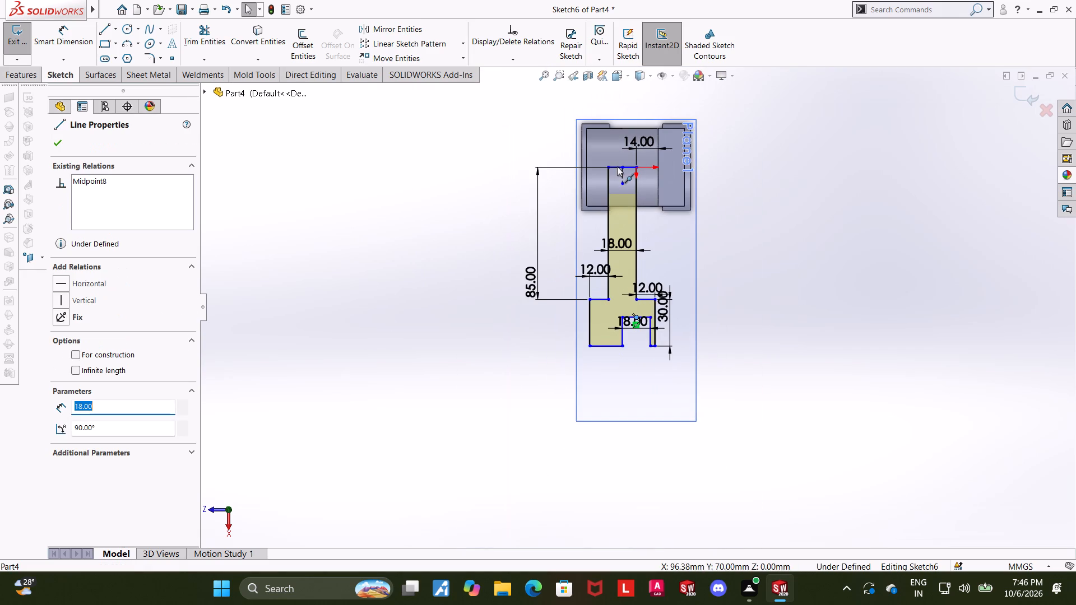
{"action": "left_click", "coordinate": [620, 166], "text": "ctrl"}
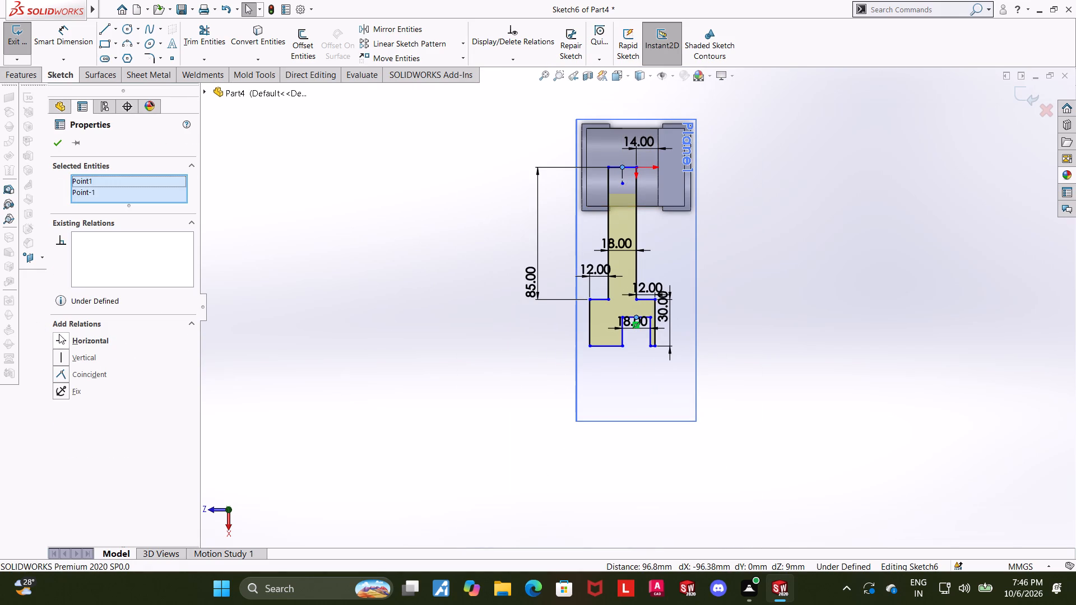
{"action": "left_click", "coordinate": [62, 352]}
{"action": "key", "text": "ctrl+z"}
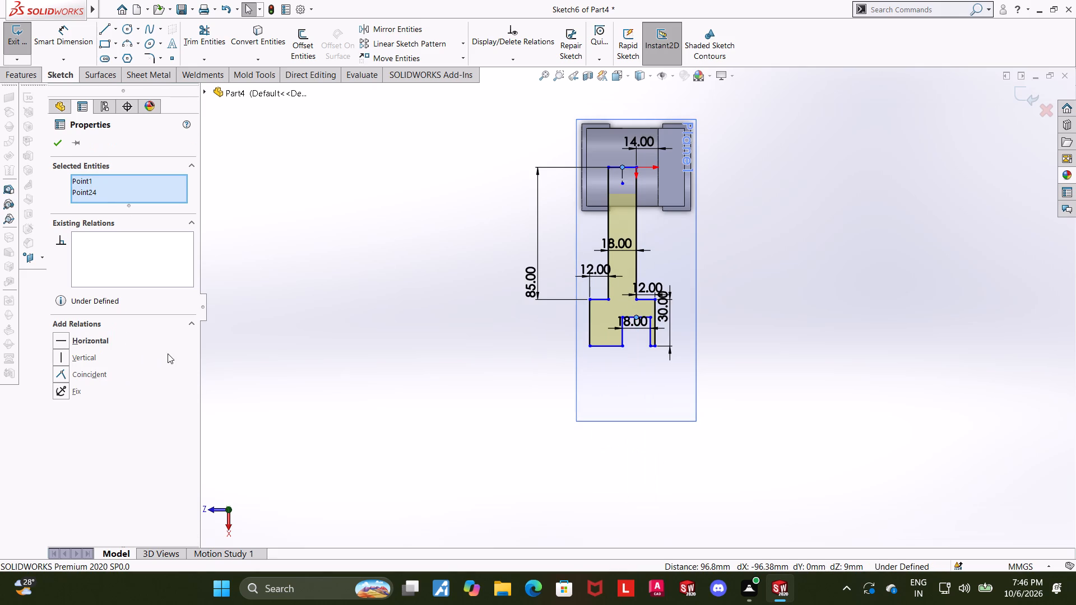
{"action": "left_click", "coordinate": [62, 342]}
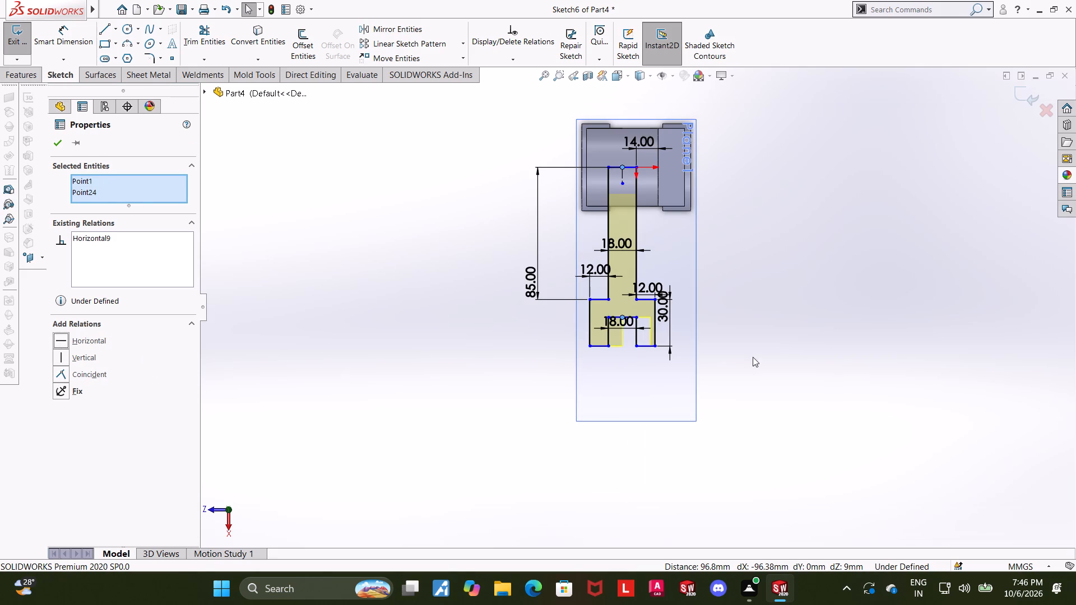
{"action": "left_click", "coordinate": [768, 353]}
Examine the revised arm sketch against the part from several angles and in a straight-on view.
{"action": "middle_click_drag", "start_coordinate": [776, 277], "coordinate": [738, 487]}
{"action": "middle_click_drag", "start_coordinate": [742, 245], "coordinate": [669, 339]}
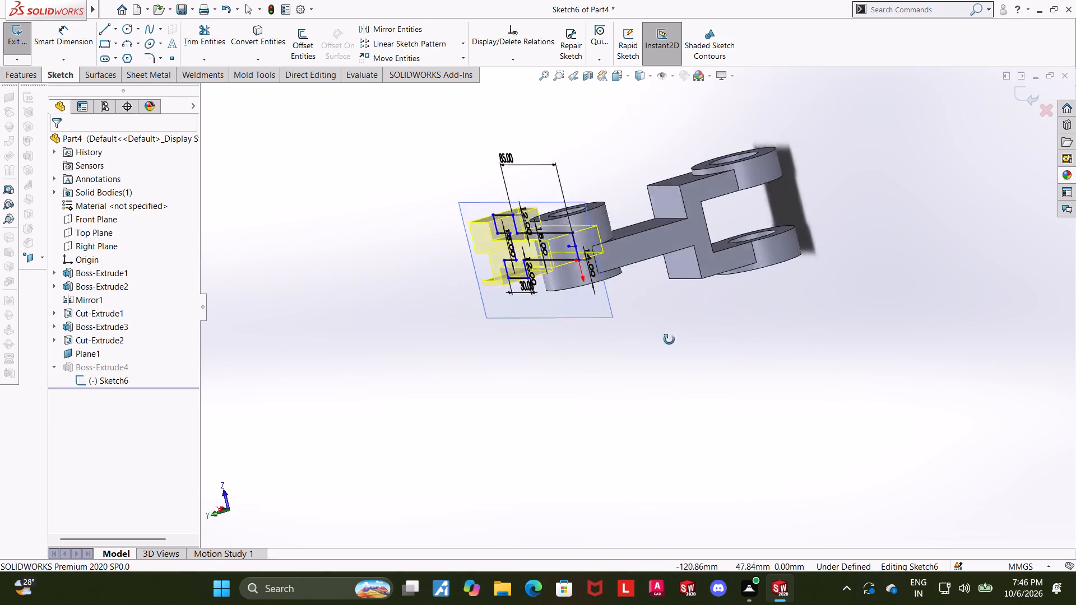
{"action": "middle_click_drag", "start_coordinate": [669, 339], "coordinate": [717, 288]}
{"action": "left_click", "coordinate": [622, 78]}
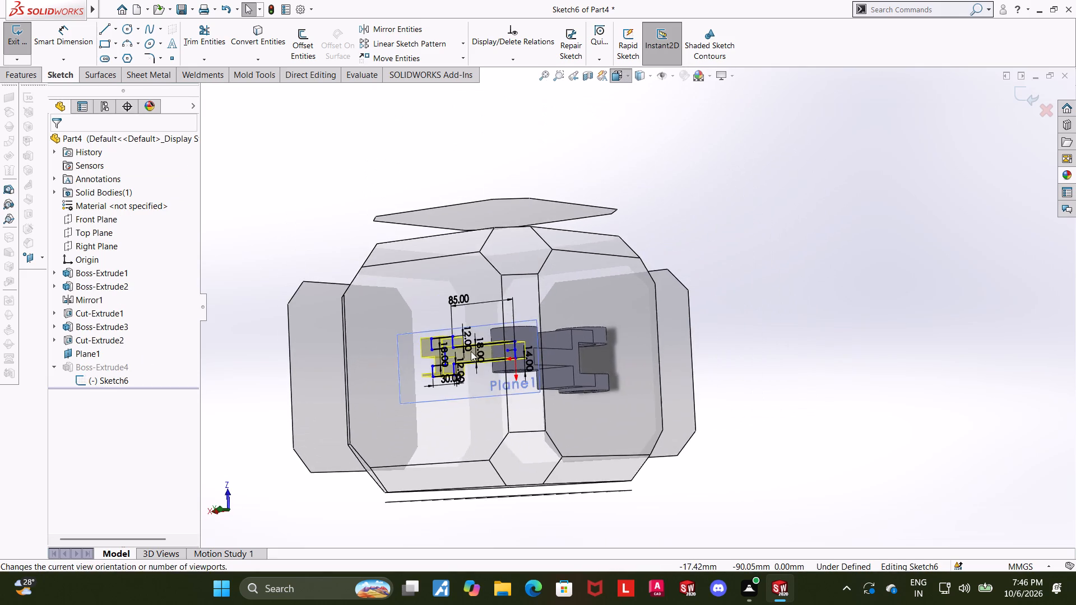
{"action": "left_click", "coordinate": [451, 392]}
{"action": "left_click", "coordinate": [749, 491]}
{"action": "scroll", "coordinate": [749, 491], "scroll_direction": "up", "scroll_amount": 3}
{"action": "left_click", "coordinate": [689, 413]}
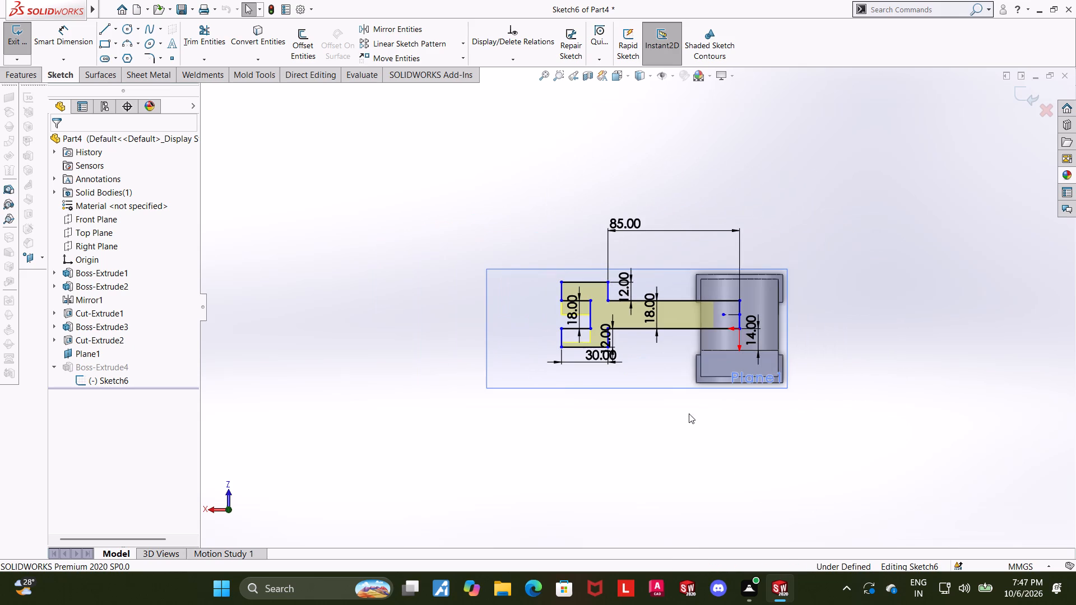
{"action": "scroll", "coordinate": [605, 334], "scroll_direction": "down", "scroll_amount": 4}
{"action": "left_click", "coordinate": [689, 486]}
{"action": "key", "text": "Escape"}
{"action": "key", "text": "Escape"}
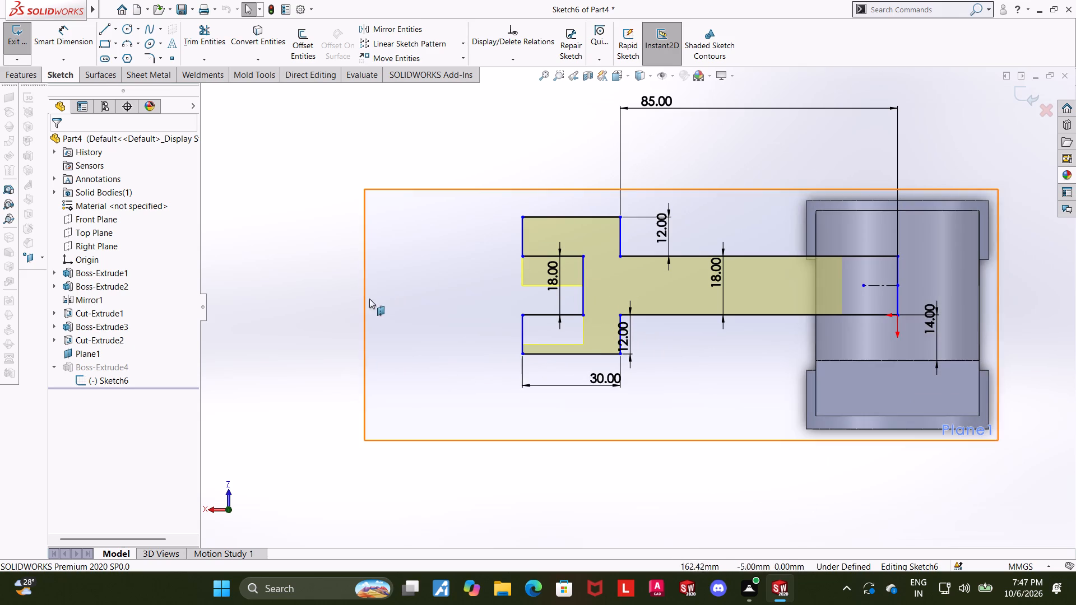
Check the overall length from the fork tip's end line to the arm's opposite end line.
{"action": "left_click", "coordinate": [64, 40]}
{"action": "left_click", "coordinate": [525, 342]}
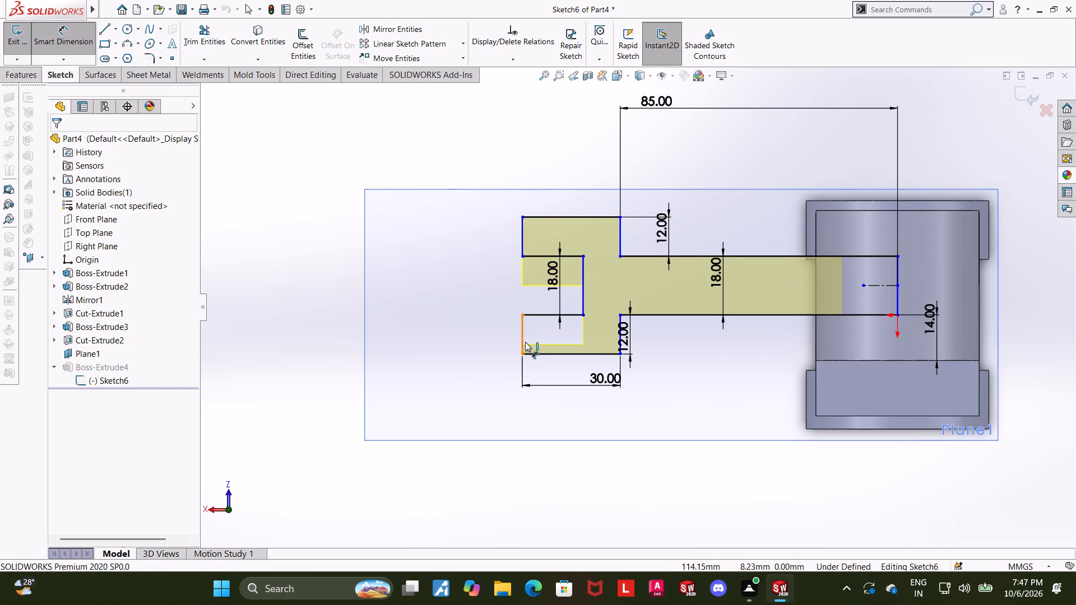
{"action": "left_click", "coordinate": [898, 302]}
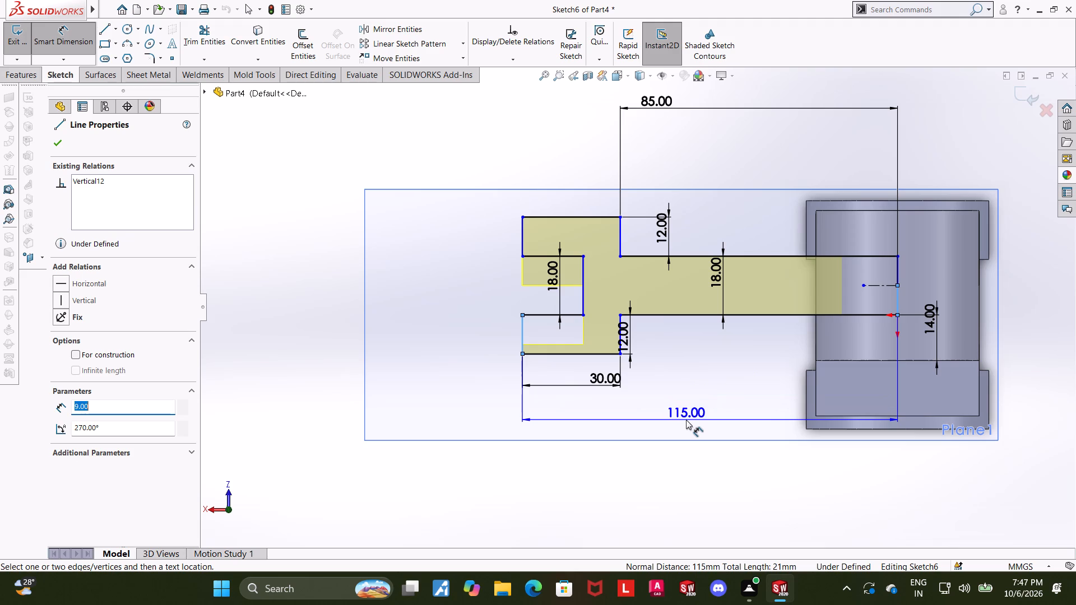
{"action": "key", "text": "Escape"}
{"action": "key", "text": "Escape"}
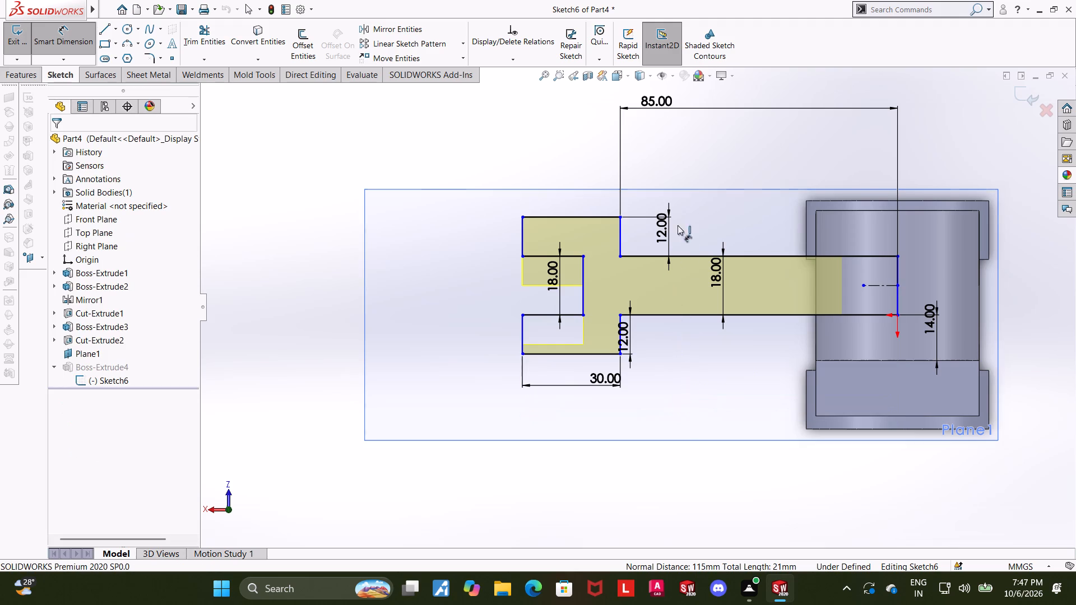
Delete the 85 mm dimension between the fork's shoulder line and the arm's opposite end line.
{"action": "right_click", "coordinate": [652, 106]}
{"action": "key", "text": "Escape"}
{"action": "key", "text": "Escape"}
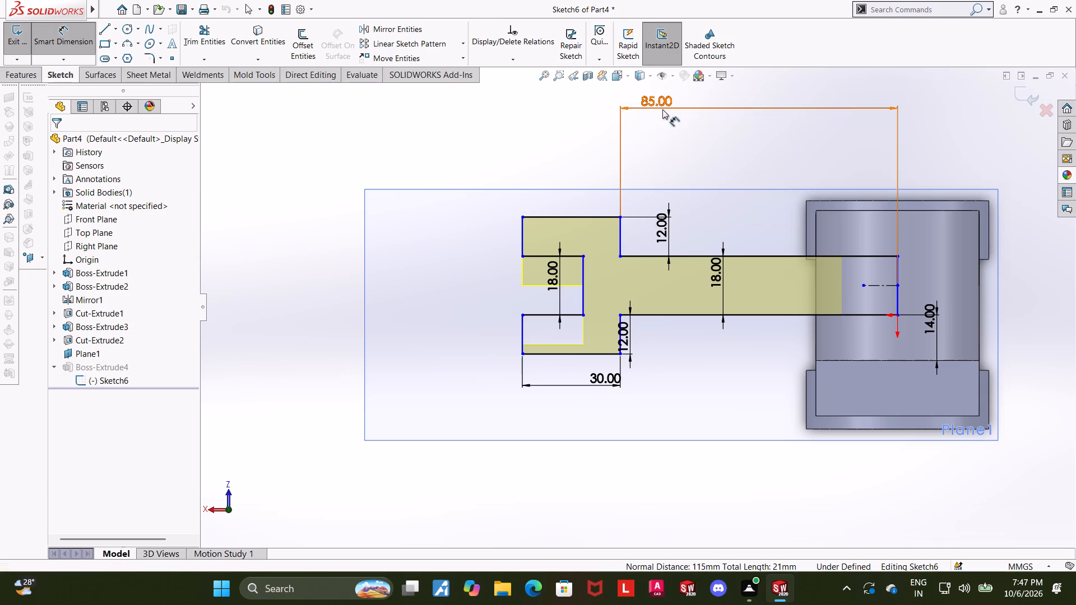
{"action": "right_click", "coordinate": [662, 109]}
{"action": "left_click", "coordinate": [697, 266]}
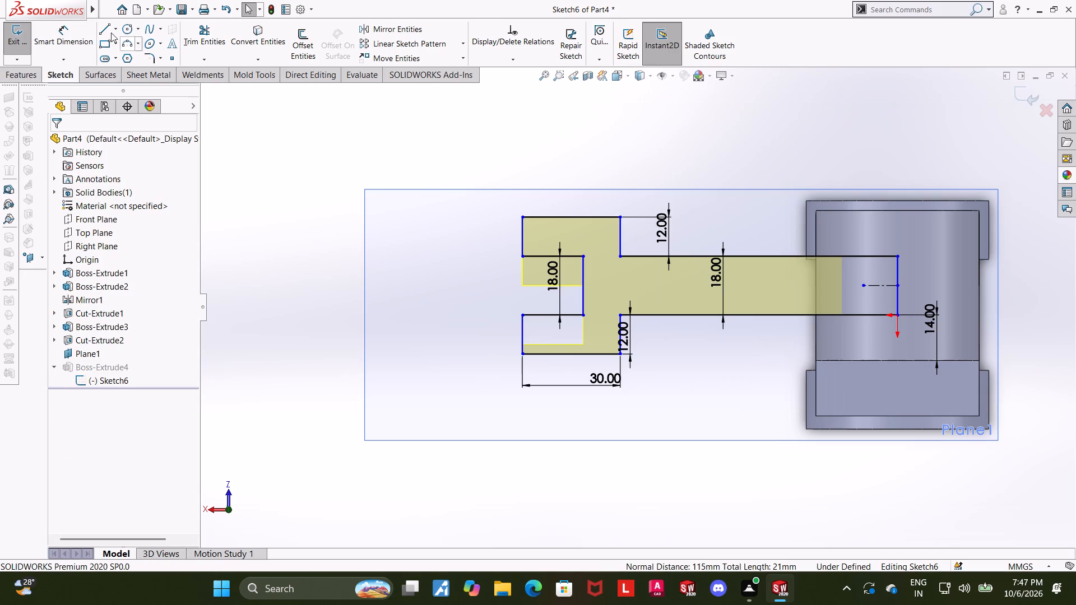
Dimension the overall length from the fork tip's end line to the arm's opposite end line as 85 mm.
{"action": "left_click", "coordinate": [72, 27]}
{"action": "left_click", "coordinate": [524, 240]}
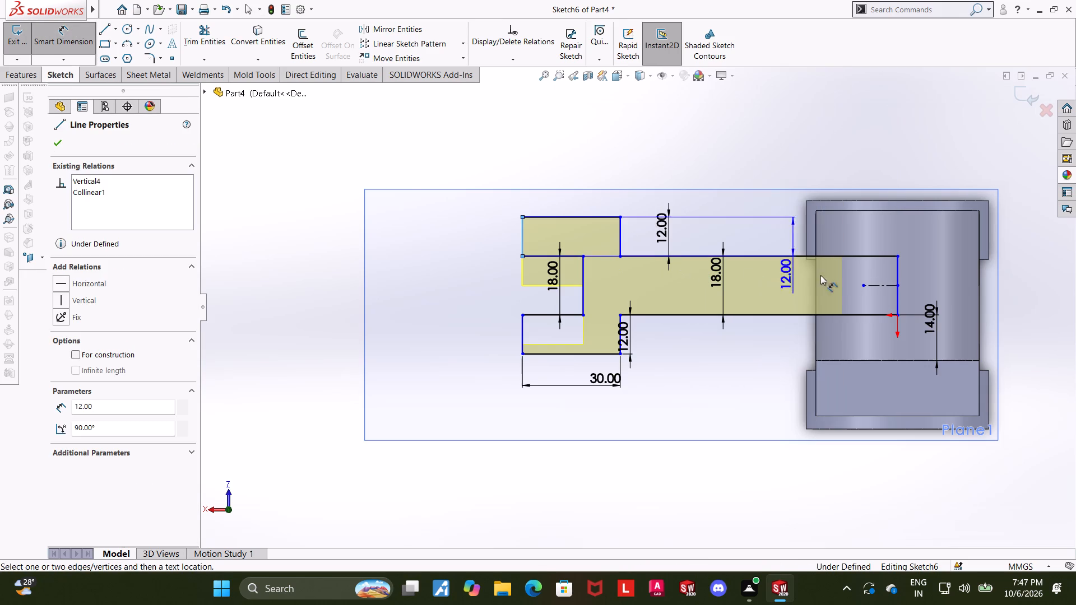
{"action": "left_click", "coordinate": [901, 277]}
{"action": "left_click", "coordinate": [760, 166]}
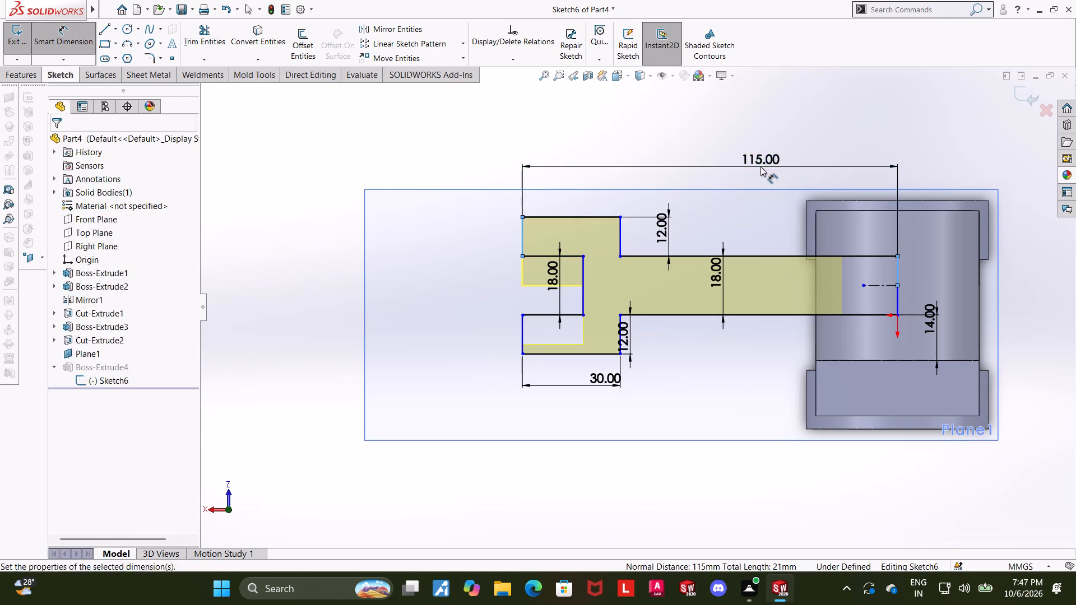
{"action": "type", "text": "85"}
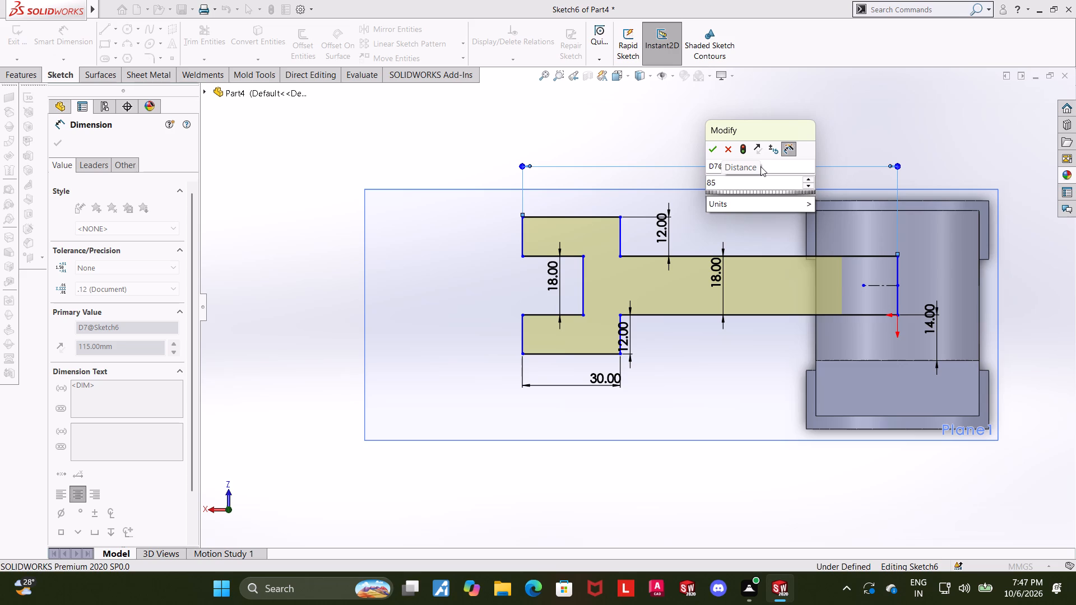
{"action": "key", "text": "Return"}
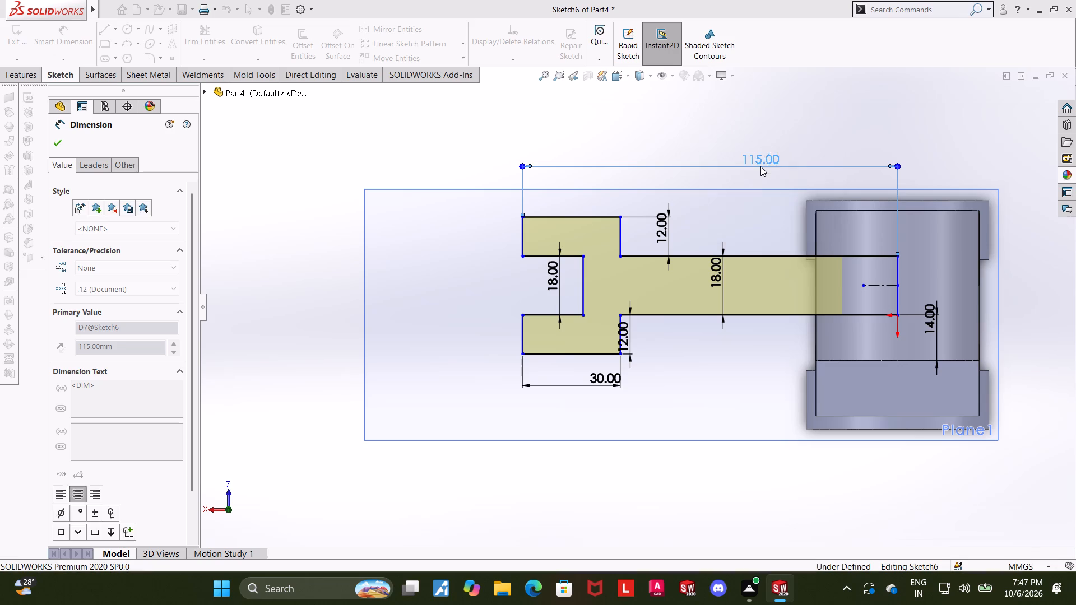
{"action": "key", "text": "Escape"}
{"action": "key", "text": "Escape"}
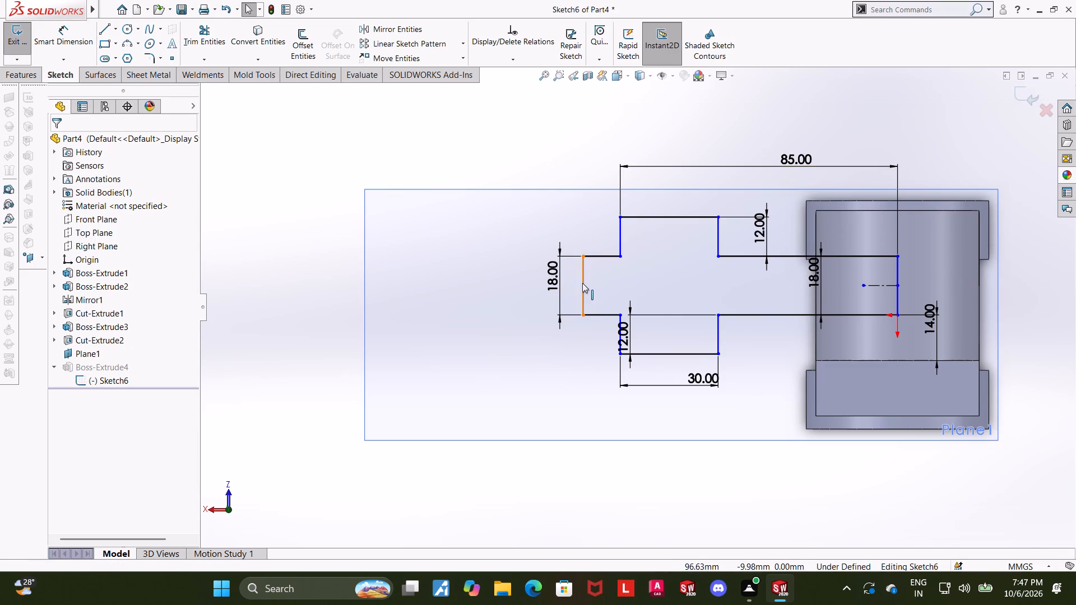
Move the slot's inner end line back inside the fork and dimension it 12 mm from the fork's shoulder line.
{"action": "left_click_drag", "start_coordinate": [583, 283], "coordinate": [683, 287]}
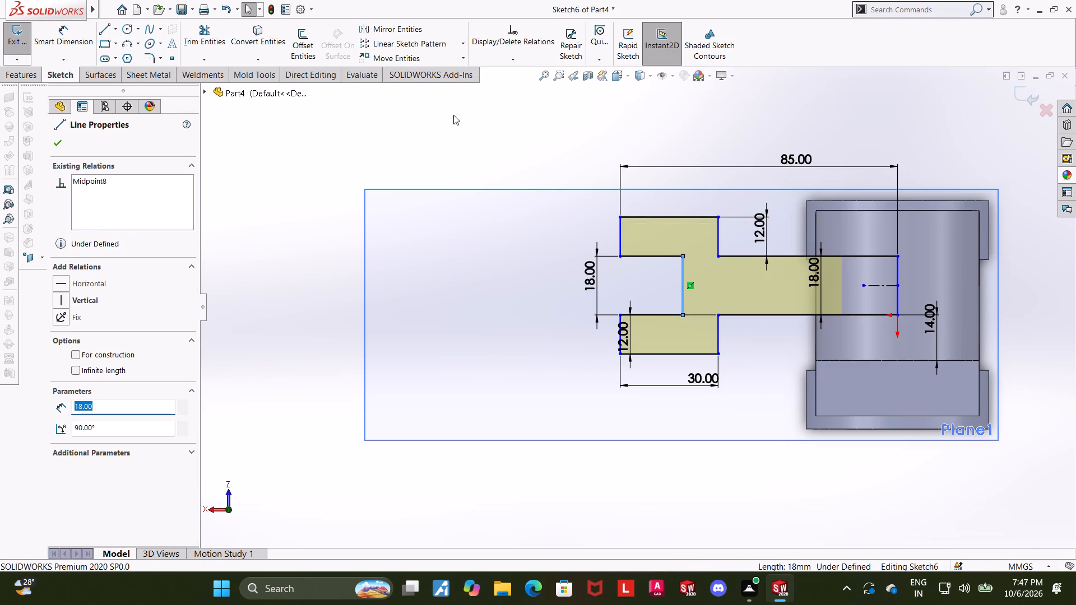
{"action": "left_click", "coordinate": [453, 115]}
{"action": "left_click", "coordinate": [68, 41]}
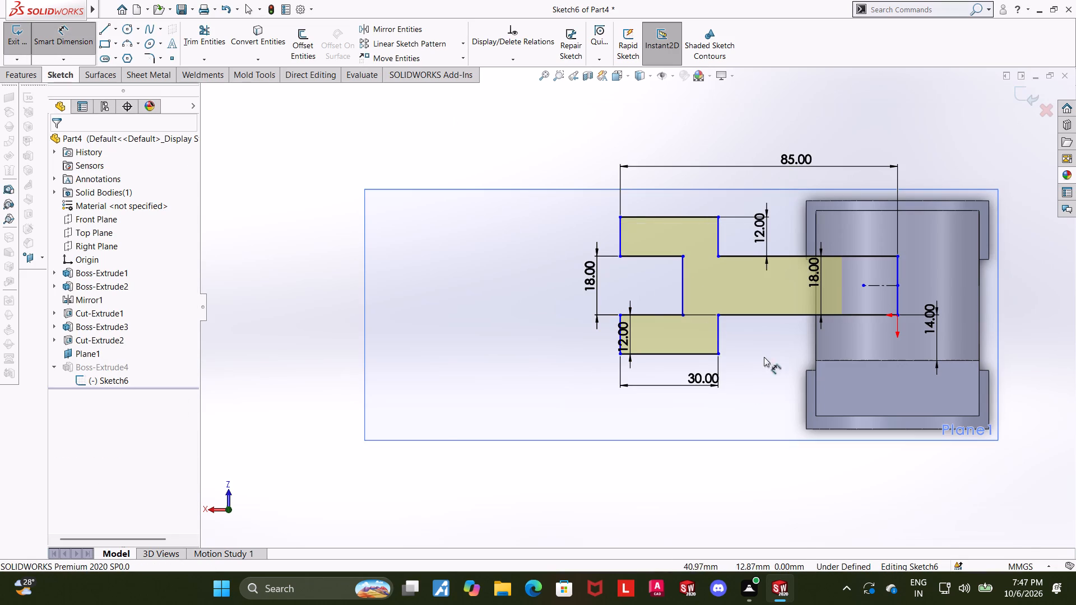
{"action": "left_click", "coordinate": [681, 282]}
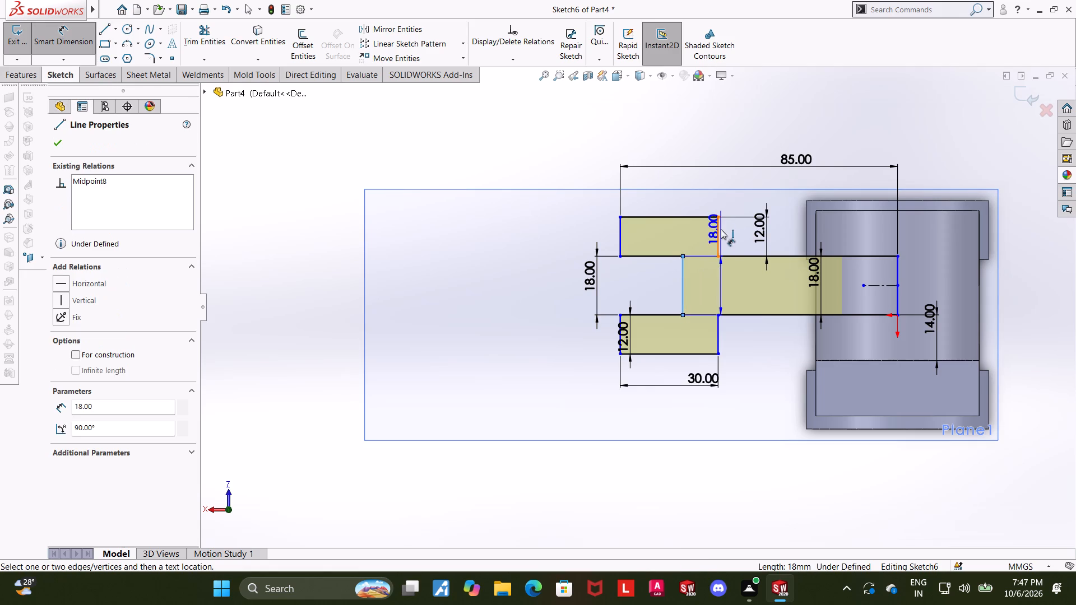
{"action": "left_click", "coordinate": [721, 230]}
{"action": "left_click", "coordinate": [702, 236]}
{"action": "type", "text": "12"}
{"action": "key", "text": "Return"}
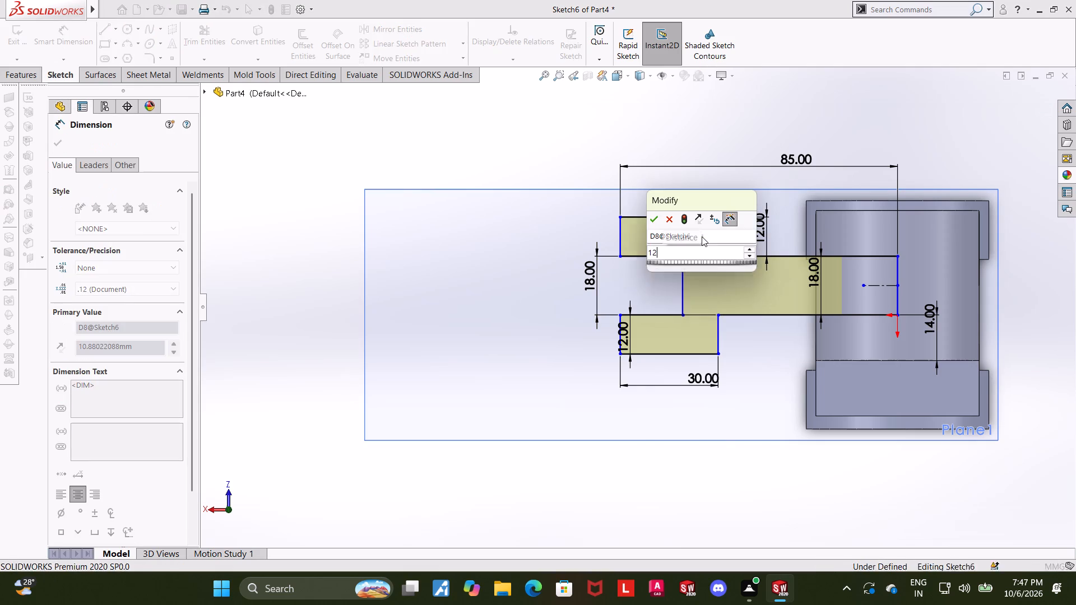
{"action": "key", "text": "Escape"}
{"action": "key", "text": "Escape"}
{"action": "key", "text": "Escape"}
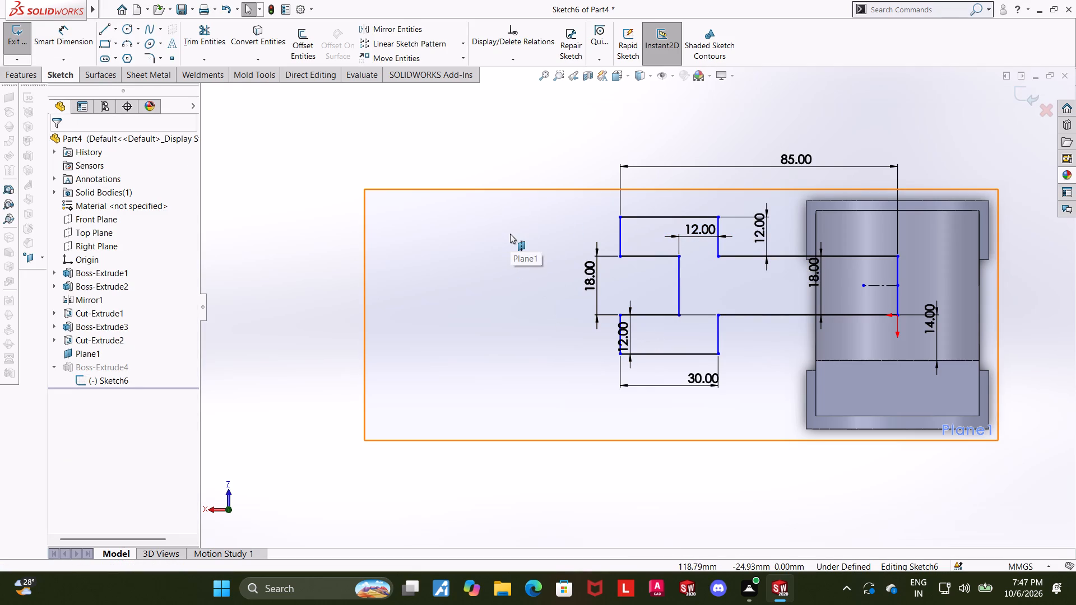
Check the existing relation between the midpoints of the slot's inner end line and the arm's opposite end line.
{"action": "left_click", "coordinate": [679, 286]}
{"action": "left_click", "coordinate": [898, 286], "text": "ctrl"}
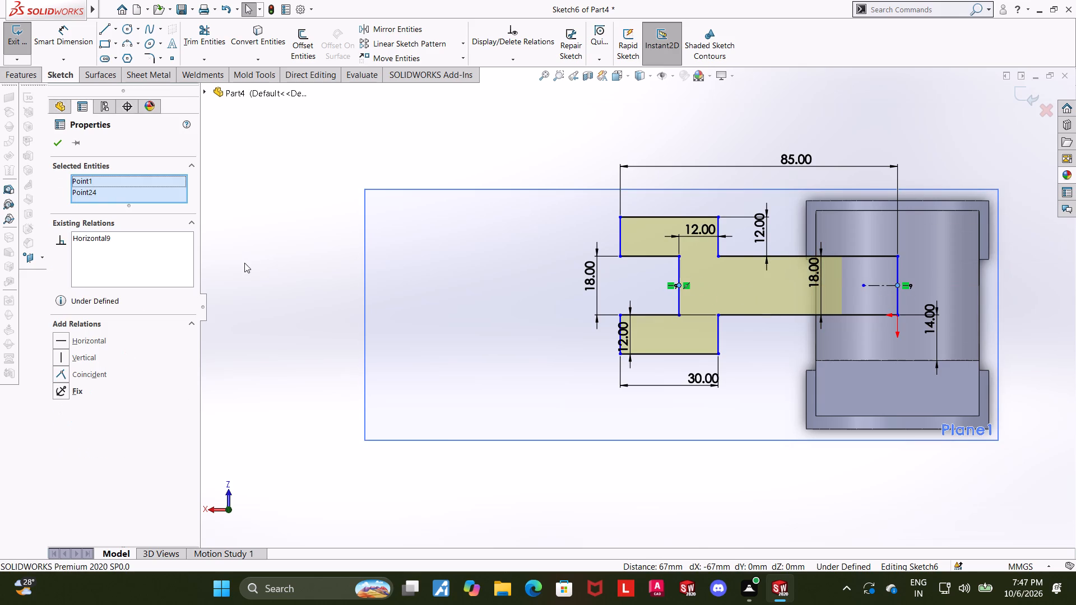
{"action": "key", "text": "Escape"}
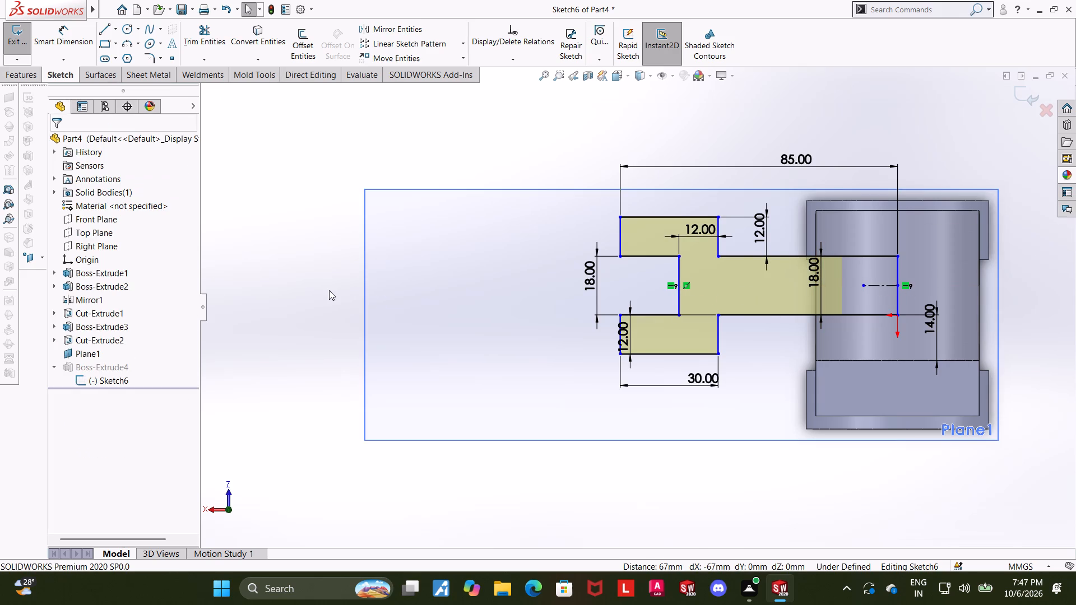
{"action": "key", "text": "Escape"}
{"action": "key", "text": "Escape"}
{"action": "left_click", "coordinate": [298, 282]}
{"action": "scroll", "coordinate": [1040, 287], "scroll_direction": "up", "scroll_amount": 2}
{"action": "scroll", "coordinate": [808, 274], "scroll_direction": "down", "scroll_amount": 4}
{"action": "key", "text": "Escape"}
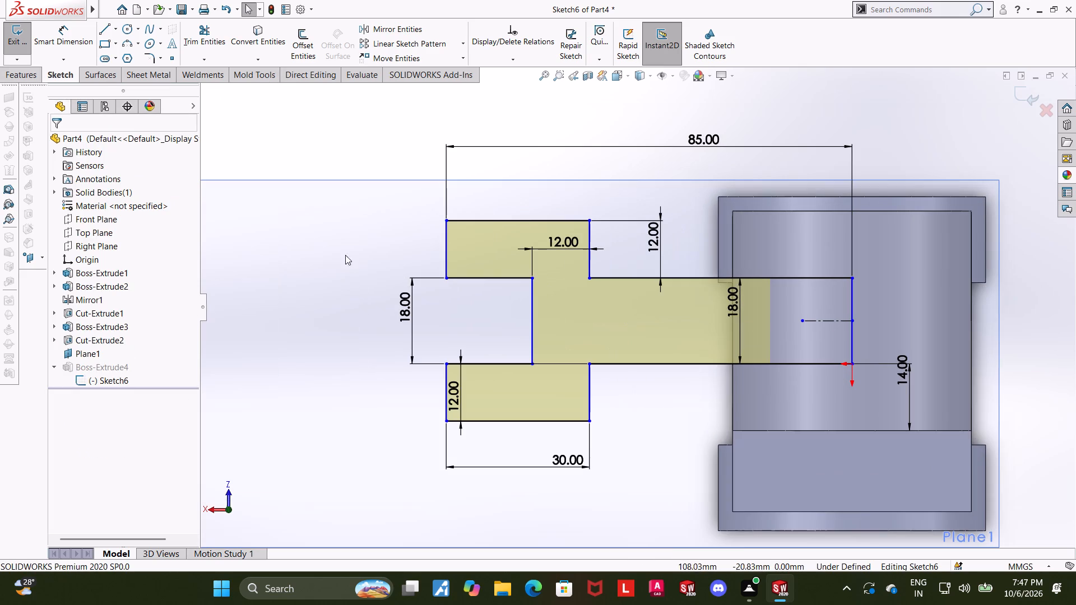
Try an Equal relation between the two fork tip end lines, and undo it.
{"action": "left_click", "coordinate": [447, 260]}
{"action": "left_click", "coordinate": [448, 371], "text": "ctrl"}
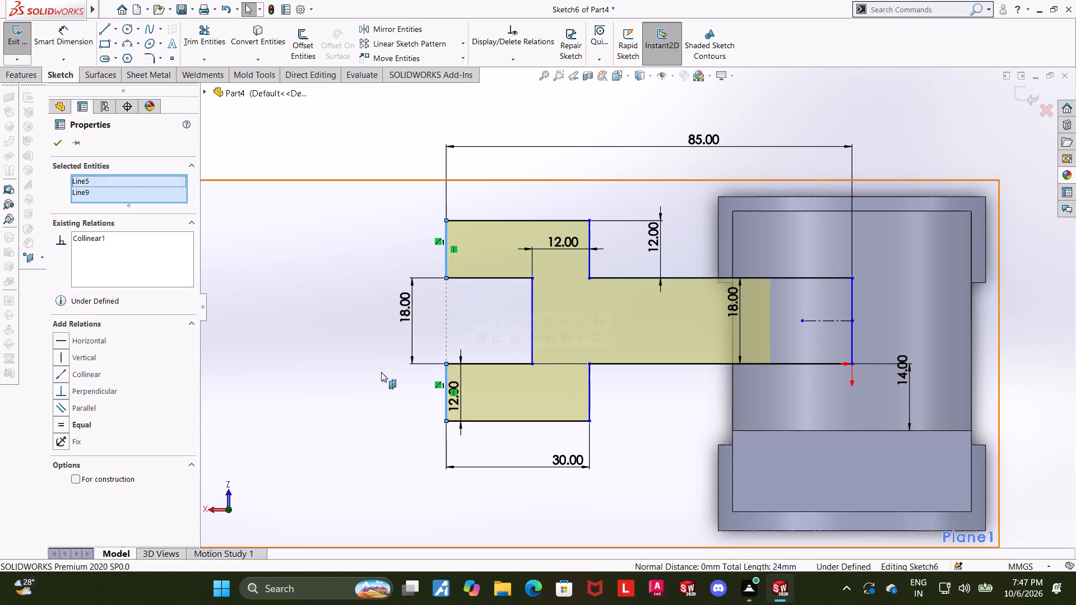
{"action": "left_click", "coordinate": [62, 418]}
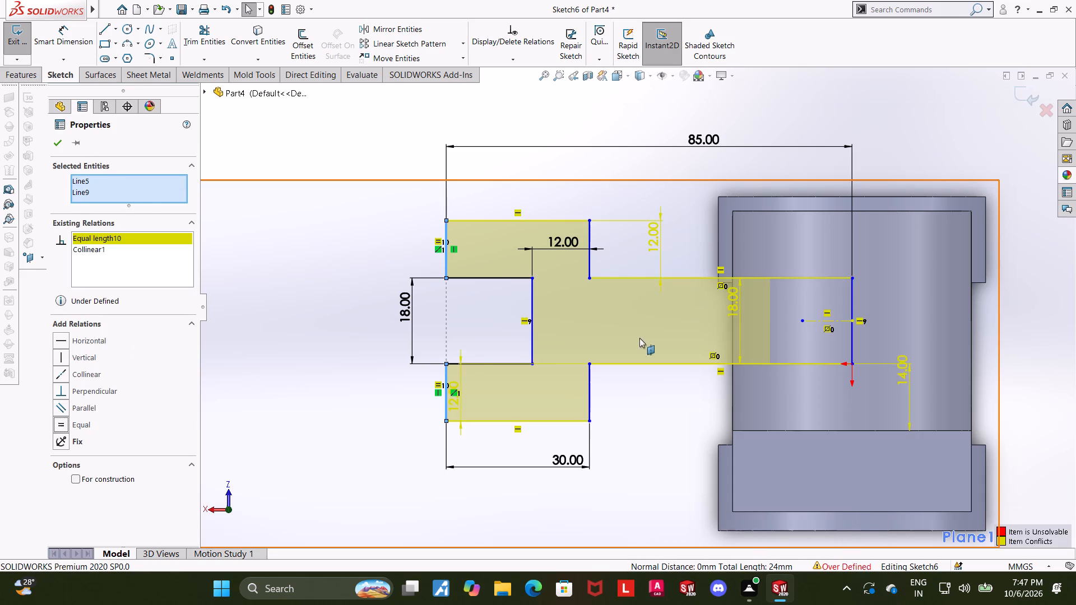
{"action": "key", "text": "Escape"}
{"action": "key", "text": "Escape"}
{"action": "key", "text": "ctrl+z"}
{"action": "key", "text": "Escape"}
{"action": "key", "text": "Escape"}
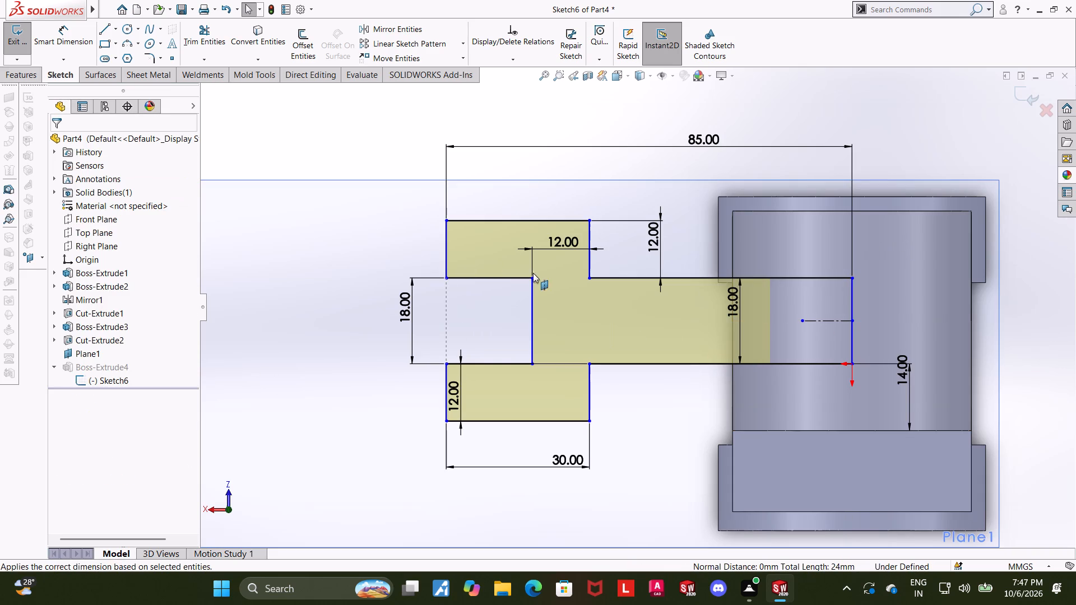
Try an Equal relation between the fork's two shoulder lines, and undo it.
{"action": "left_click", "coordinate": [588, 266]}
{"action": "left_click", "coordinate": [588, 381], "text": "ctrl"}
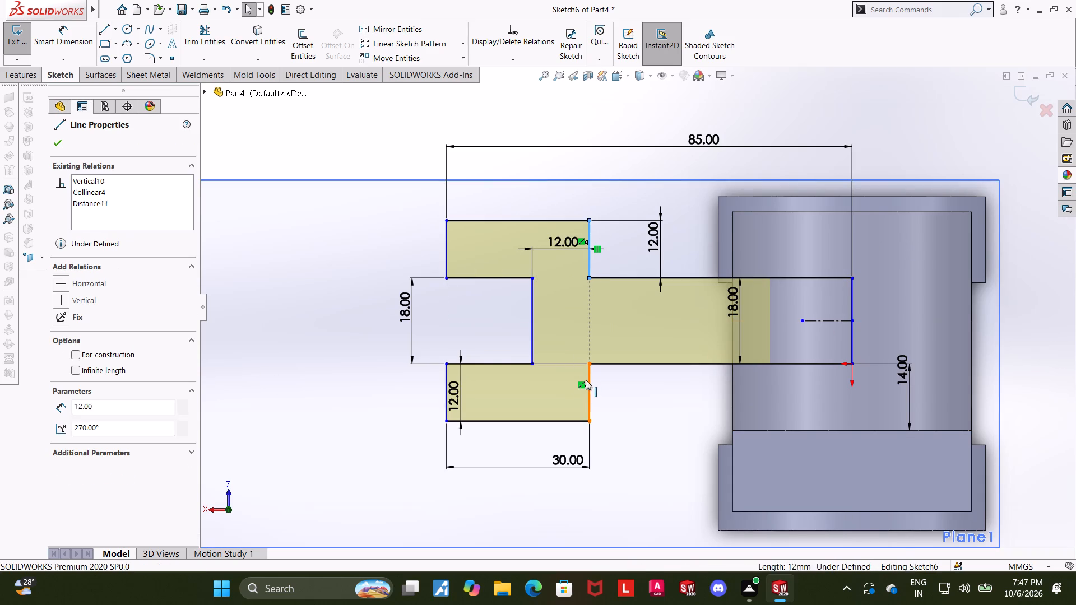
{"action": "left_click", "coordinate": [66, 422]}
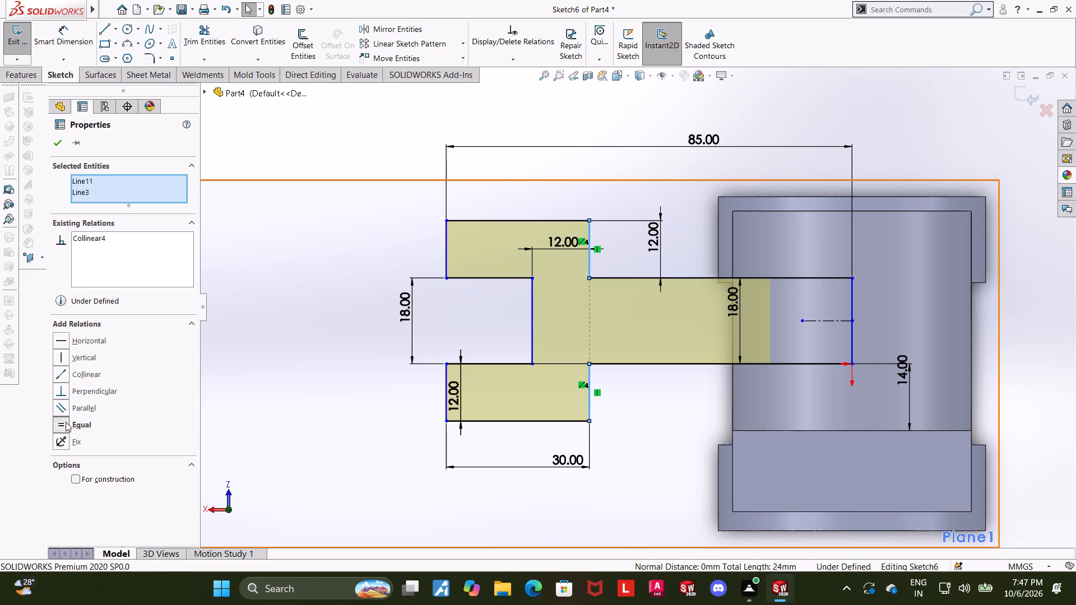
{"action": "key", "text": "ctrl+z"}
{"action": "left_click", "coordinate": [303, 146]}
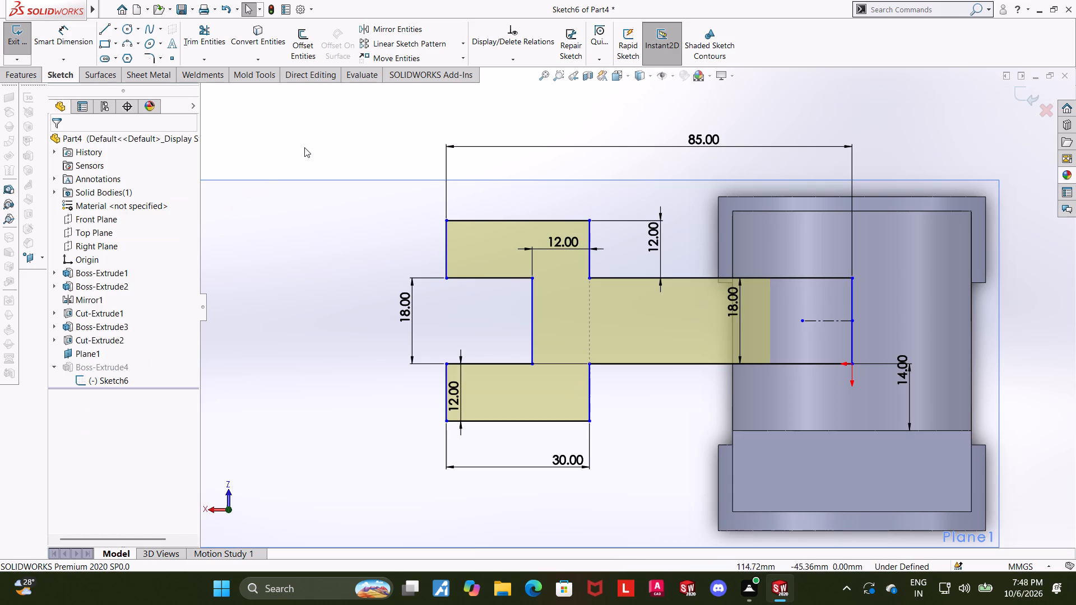
Add a Vertical relation between the two corner points of the arm's end line inside the cylinder.
{"action": "scroll", "coordinate": [331, 144], "scroll_direction": "up", "scroll_amount": 1}
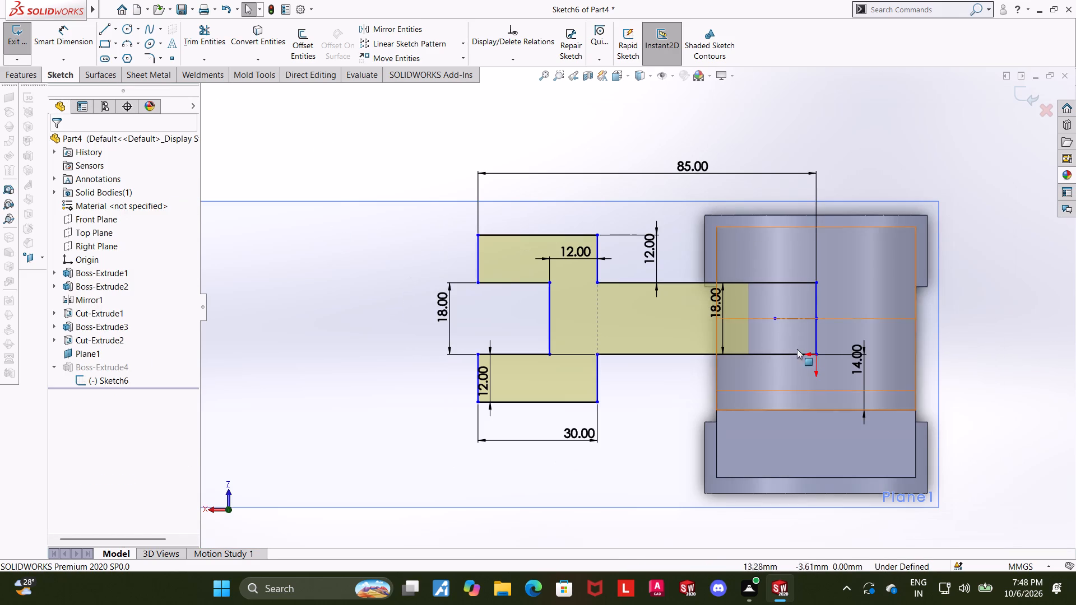
{"action": "left_click", "coordinate": [815, 356]}
{"action": "left_click", "coordinate": [817, 280], "text": "ctrl"}
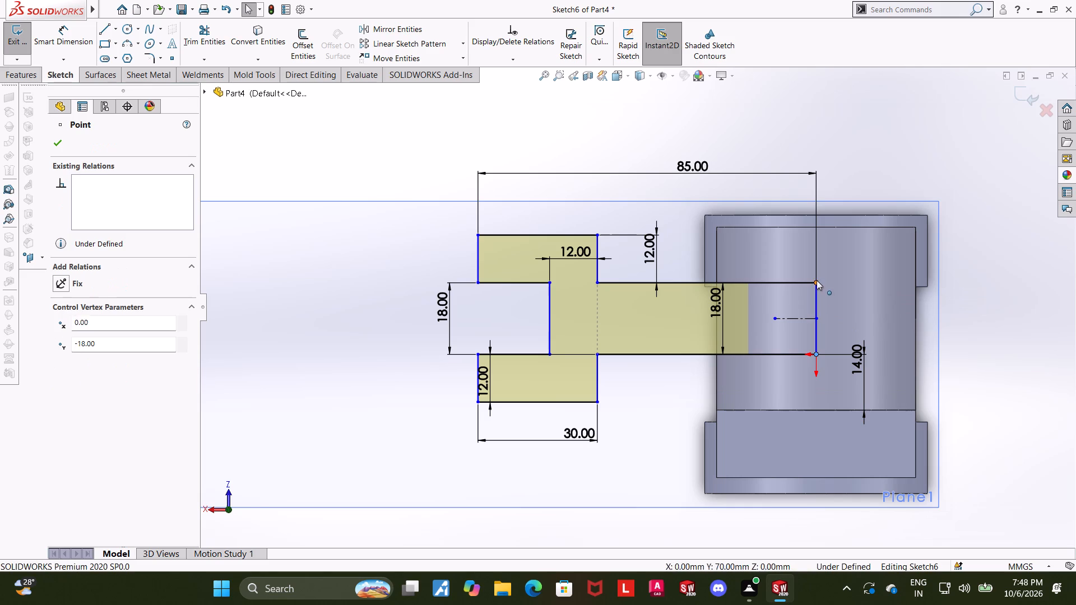
{"action": "left_click", "coordinate": [60, 356]}
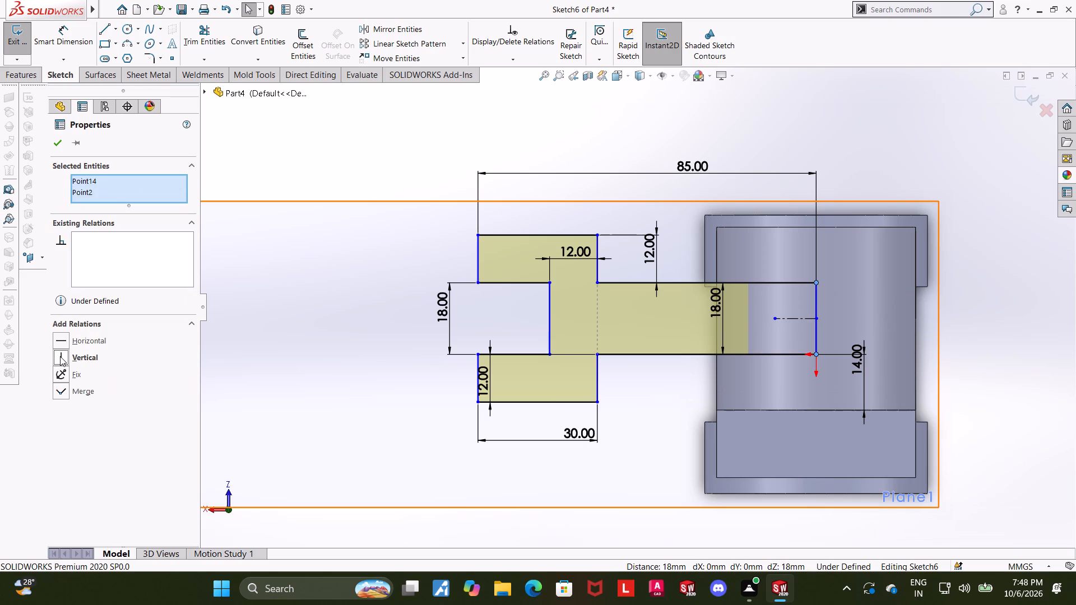
{"action": "left_click", "coordinate": [319, 160]}
Add a Vertical relation between the midpoint of the stem block's outer horizontal edge and the far corner of the arm's end line.
{"action": "scroll", "coordinate": [864, 308], "scroll_direction": "up", "scroll_amount": 1}
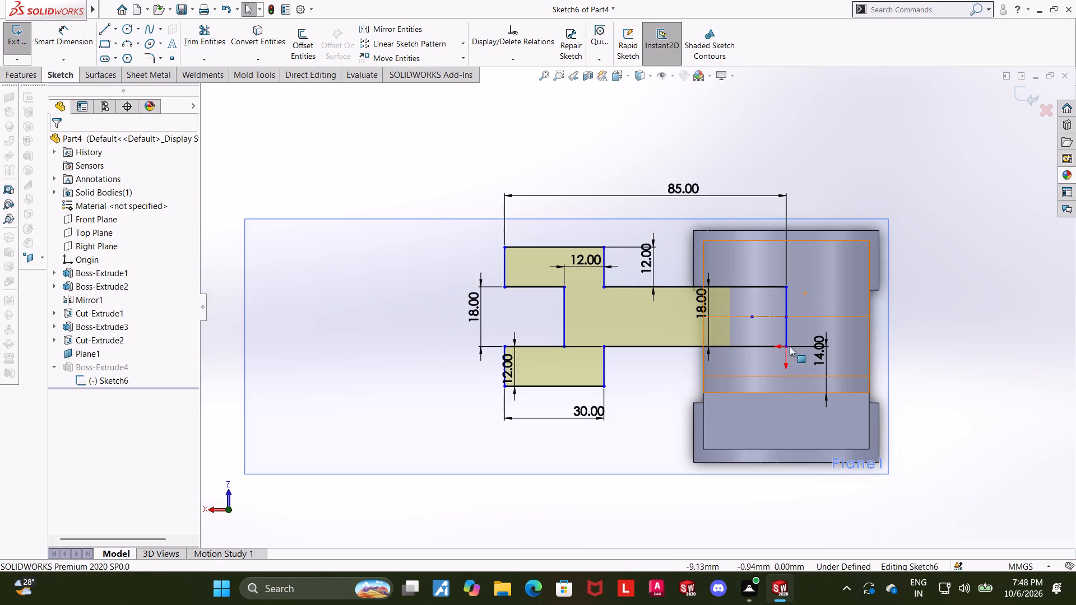
{"action": "scroll", "coordinate": [785, 347], "scroll_direction": "down", "scroll_amount": 8}
{"action": "left_click", "coordinate": [681, 317]}
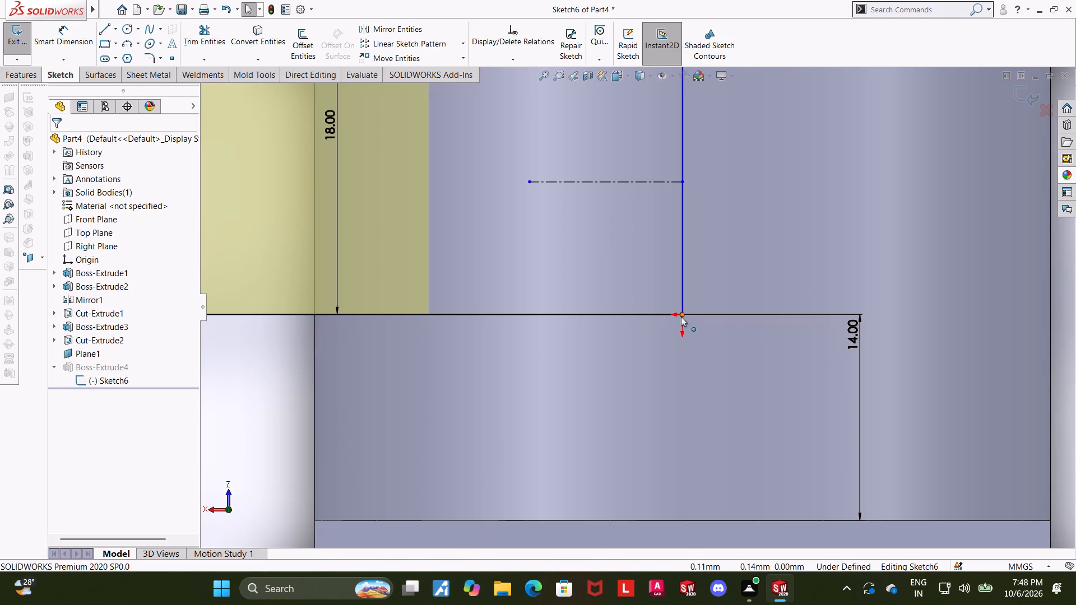
{"action": "scroll", "coordinate": [681, 317], "scroll_direction": "up", "scroll_amount": 5}
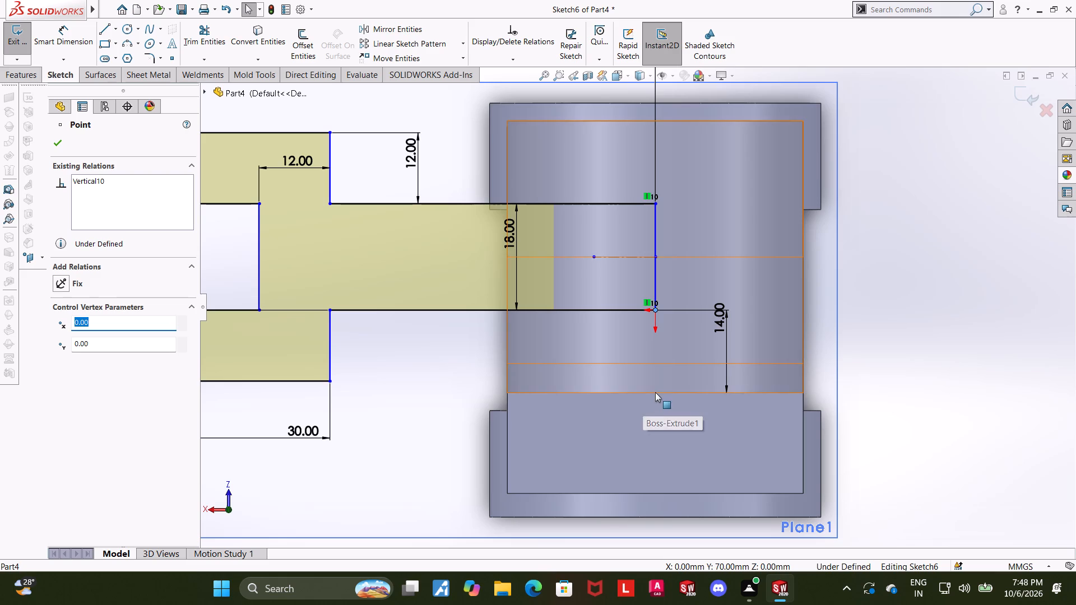
{"action": "left_click", "coordinate": [959, 375]}
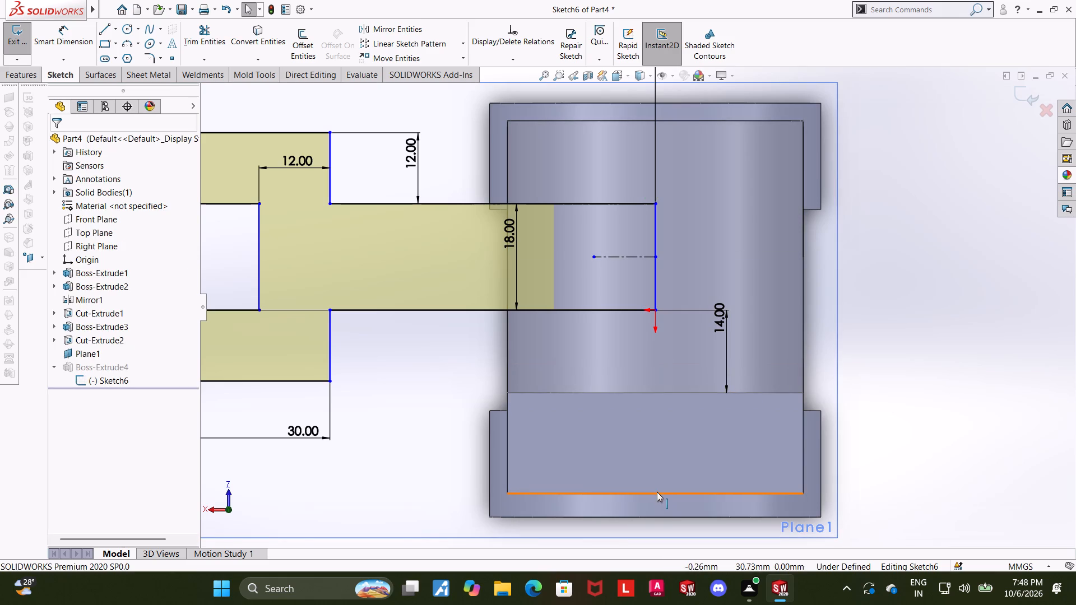
{"action": "left_click", "coordinate": [654, 494]}
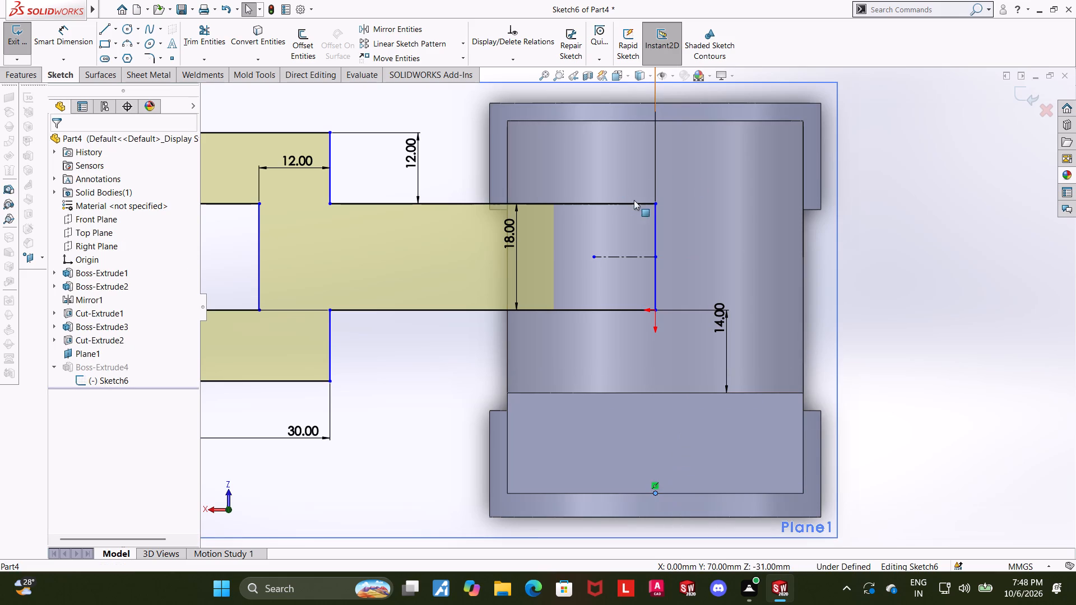
{"action": "left_click", "coordinate": [653, 202], "text": "ctrl"}
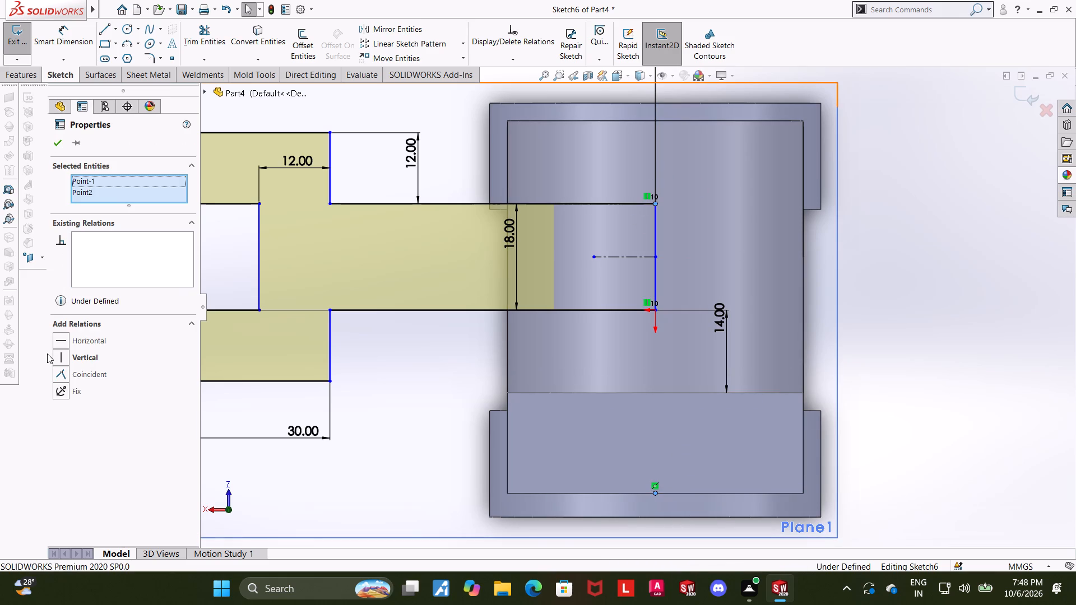
{"action": "left_click", "coordinate": [62, 358]}
{"action": "left_click", "coordinate": [976, 332]}
{"action": "scroll", "coordinate": [956, 332], "scroll_direction": "up", "scroll_amount": 5}
{"action": "scroll", "coordinate": [519, 285], "scroll_direction": "down", "scroll_amount": 1}
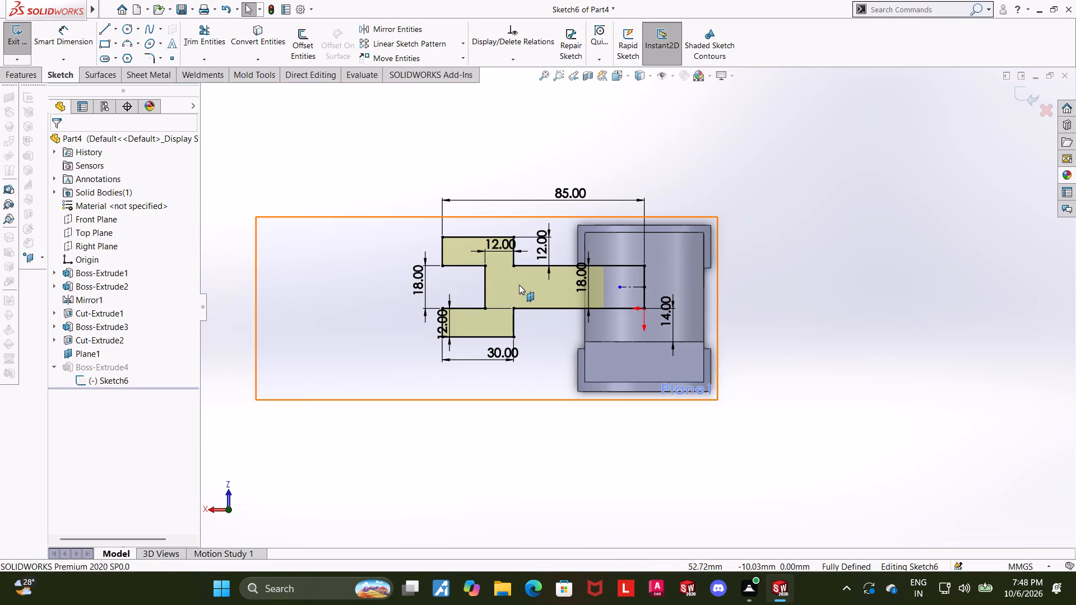
Exit the arm sketch to rebuild the forked side arm.
{"action": "scroll", "coordinate": [519, 285], "scroll_direction": "down", "scroll_amount": 1}
{"action": "middle_click_drag", "start_coordinate": [755, 328], "coordinate": [755, 205]}
{"action": "left_click", "coordinate": [1022, 103]}
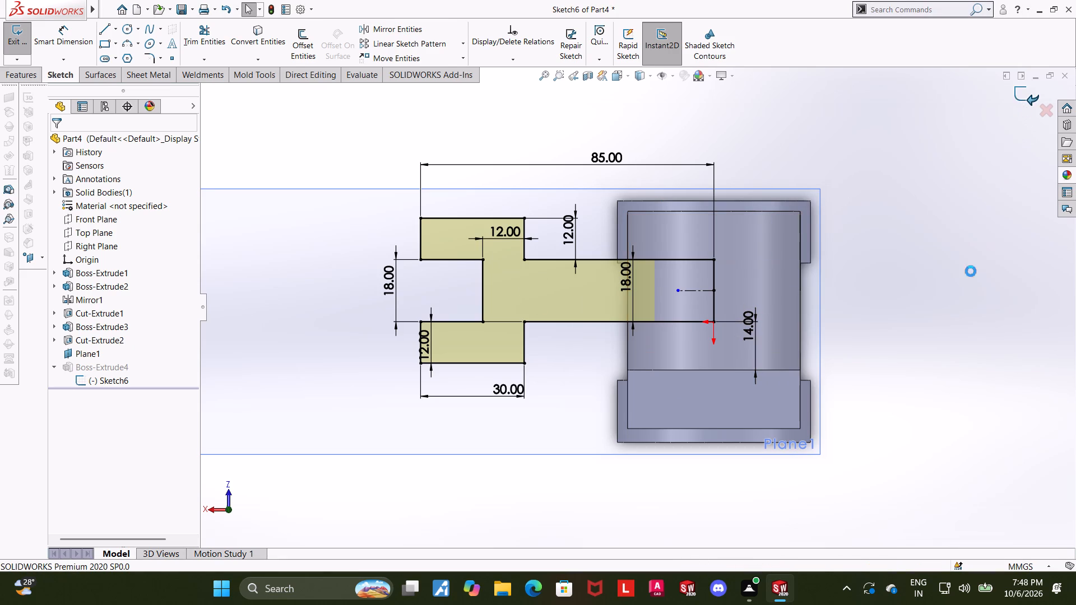
{"action": "middle_click_drag", "start_coordinate": [930, 313], "coordinate": [938, 180]}
{"action": "scroll", "coordinate": [938, 180], "scroll_direction": "up", "scroll_amount": 4}
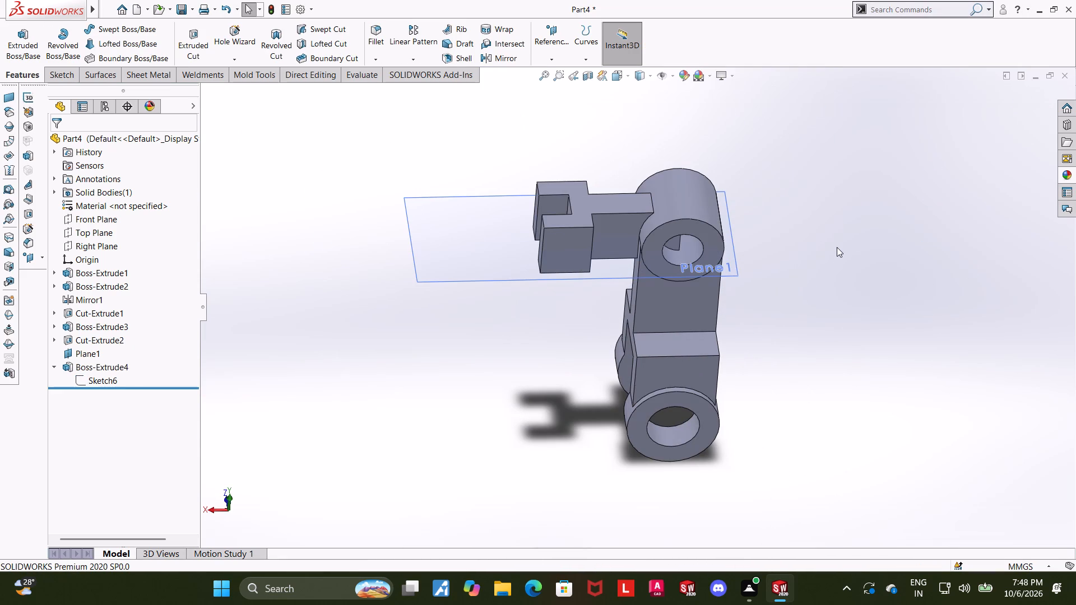
{"action": "middle_click_drag", "start_coordinate": [835, 252], "coordinate": [866, 197]}
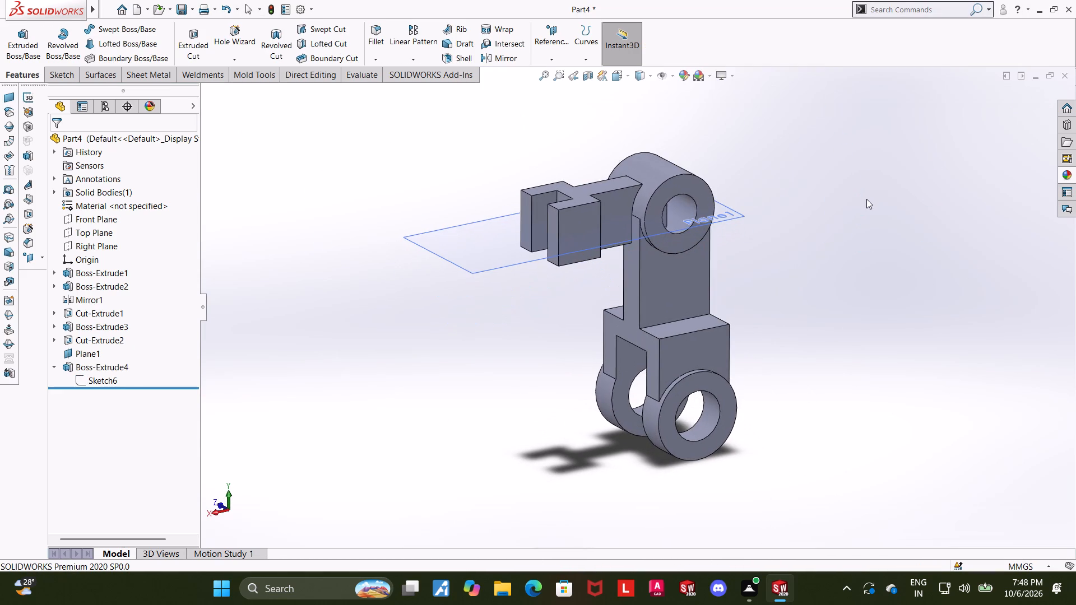
{"action": "scroll", "coordinate": [720, 290], "scroll_direction": "up", "scroll_amount": 1}
{"action": "middle_click_drag", "start_coordinate": [724, 279], "coordinate": [753, 264]}
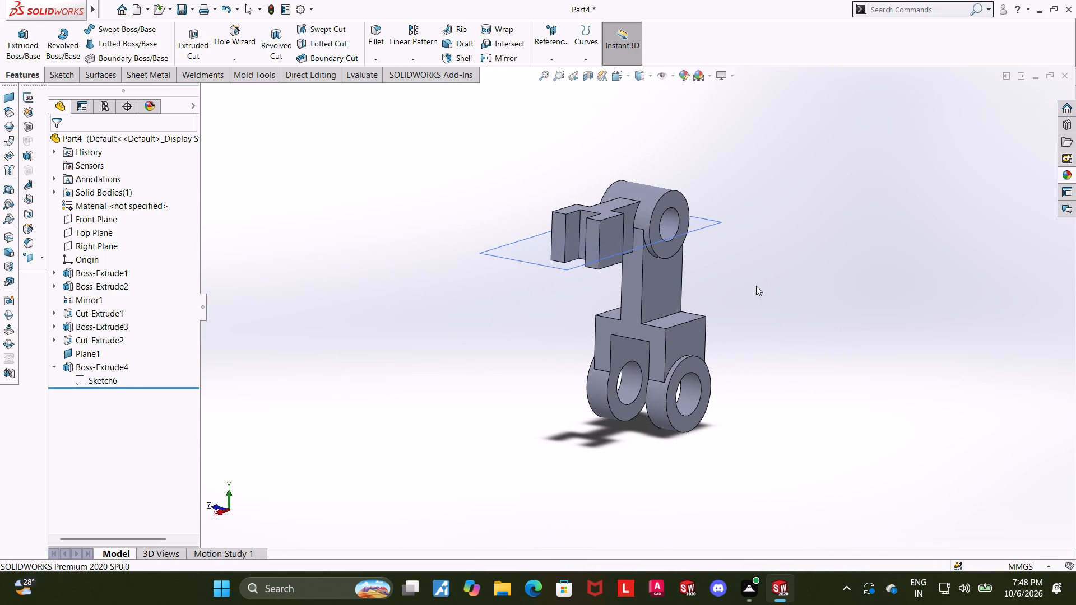
Hide the reference plane Plane1.
{"action": "scroll", "coordinate": [632, 284], "scroll_direction": "down", "scroll_amount": 1}
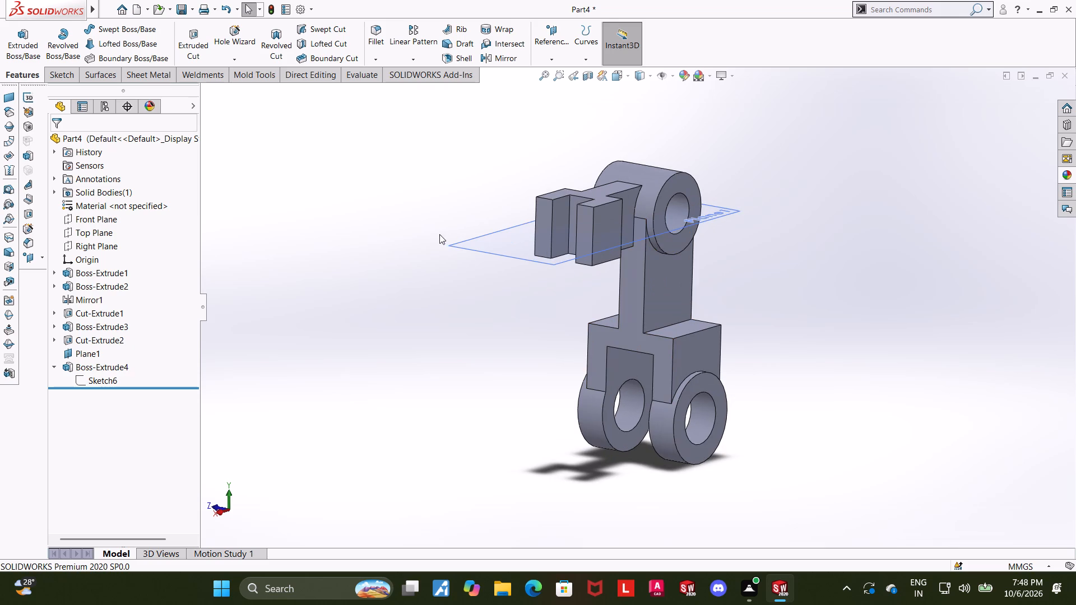
{"action": "right_click", "coordinate": [77, 355]}
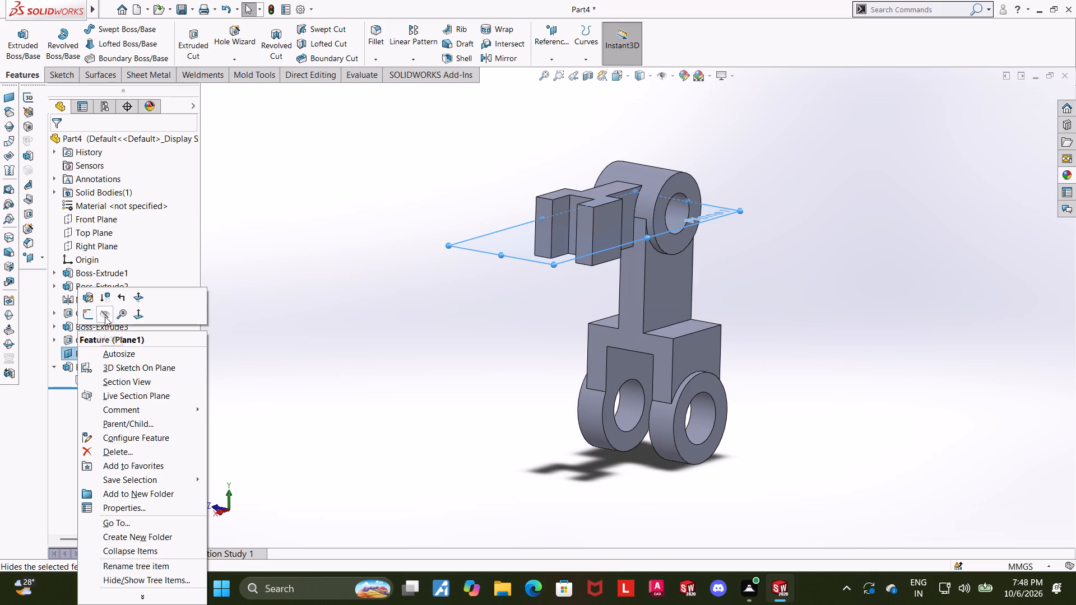
{"action": "left_click", "coordinate": [106, 315]}
{"action": "left_click", "coordinate": [358, 341]}
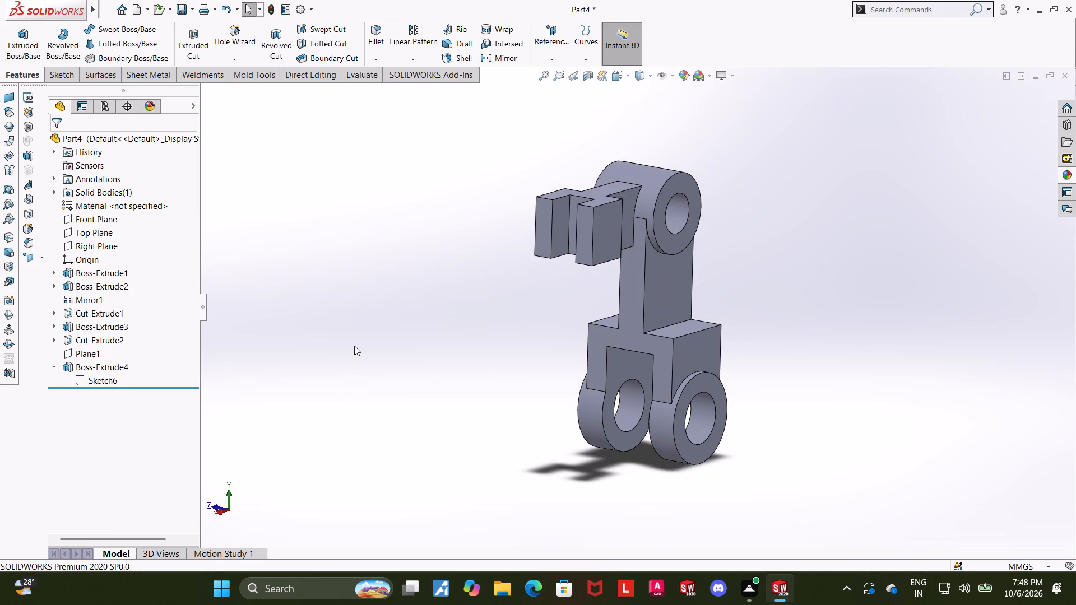
Start a new sketch on the inner face of the side arm's far fork prong and view it straight on.
{"action": "middle_click_drag", "start_coordinate": [871, 231], "coordinate": [864, 245]}
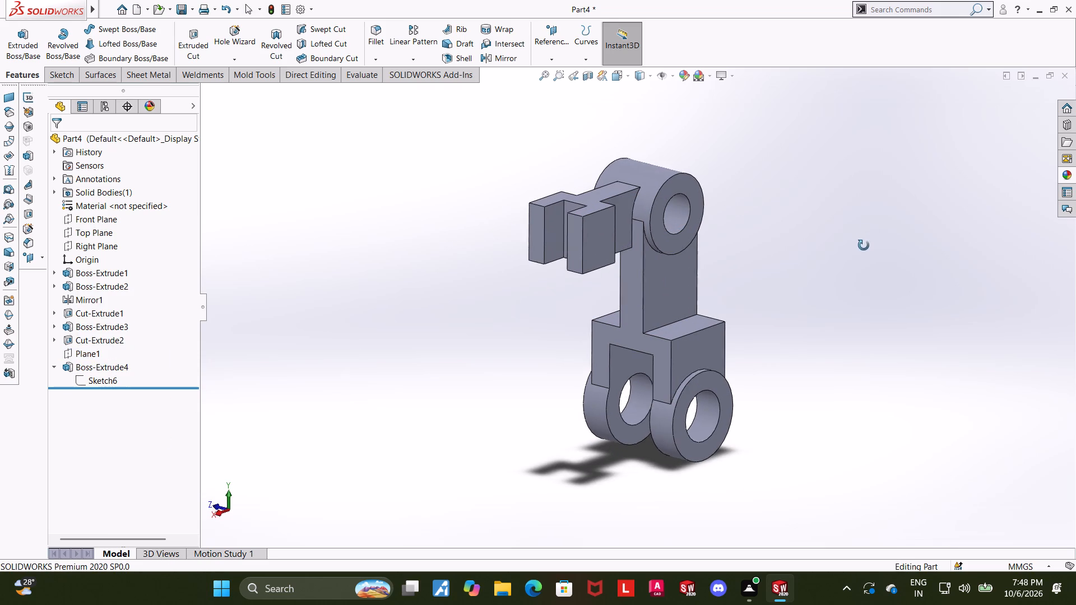
{"action": "middle_click_drag", "start_coordinate": [864, 245], "coordinate": [863, 246]}
{"action": "scroll", "coordinate": [754, 219], "scroll_direction": "down", "scroll_amount": 2}
{"action": "scroll", "coordinate": [580, 199], "scroll_direction": "down", "scroll_amount": 1}
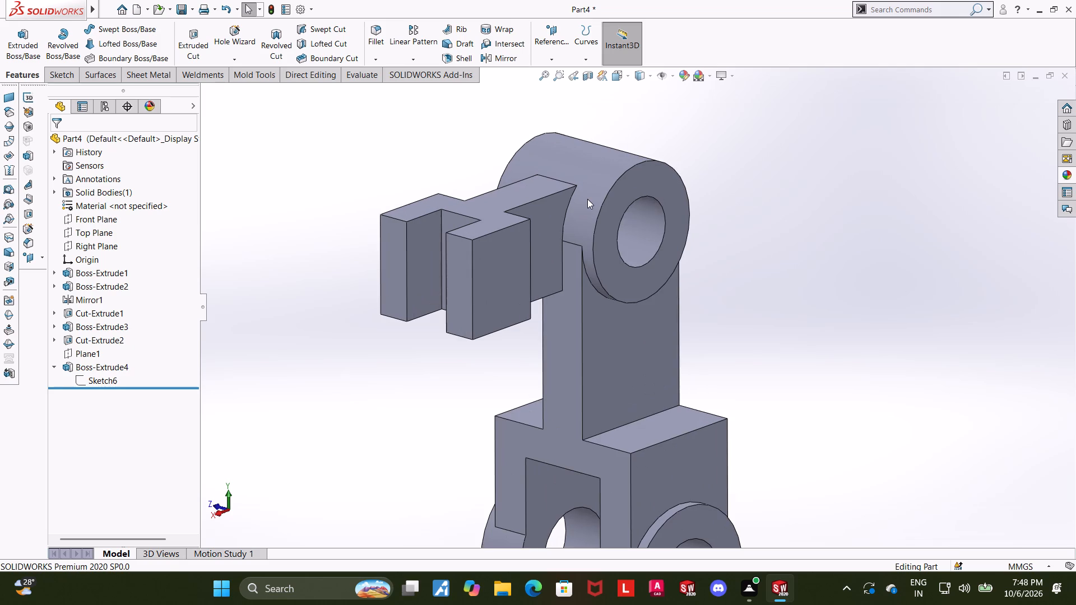
{"action": "scroll", "coordinate": [576, 203], "scroll_direction": "up", "scroll_amount": 5}
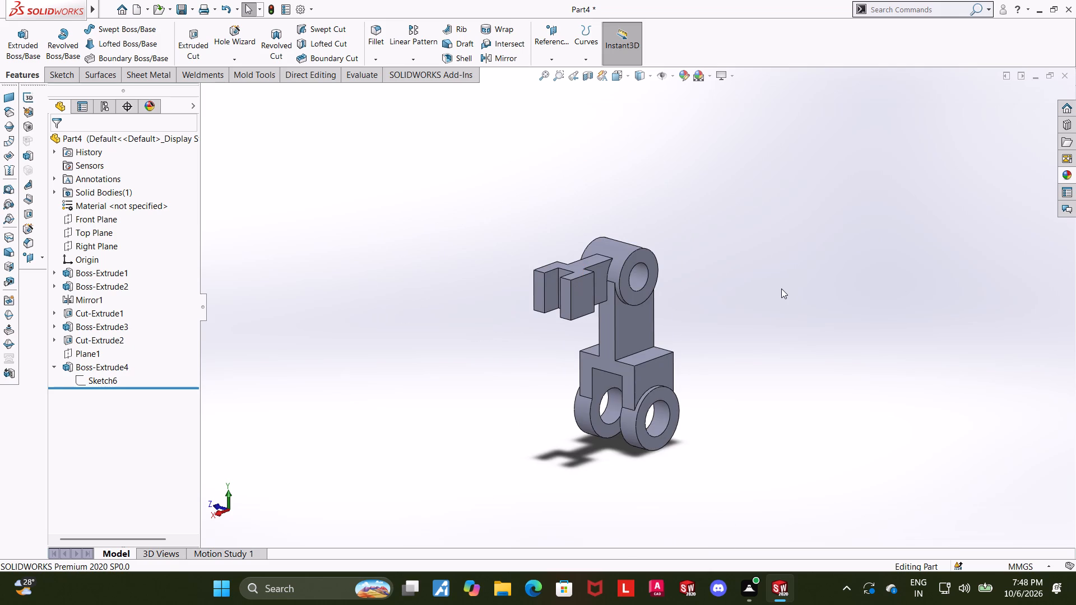
{"action": "middle_click_drag", "start_coordinate": [662, 250], "coordinate": [657, 257]}
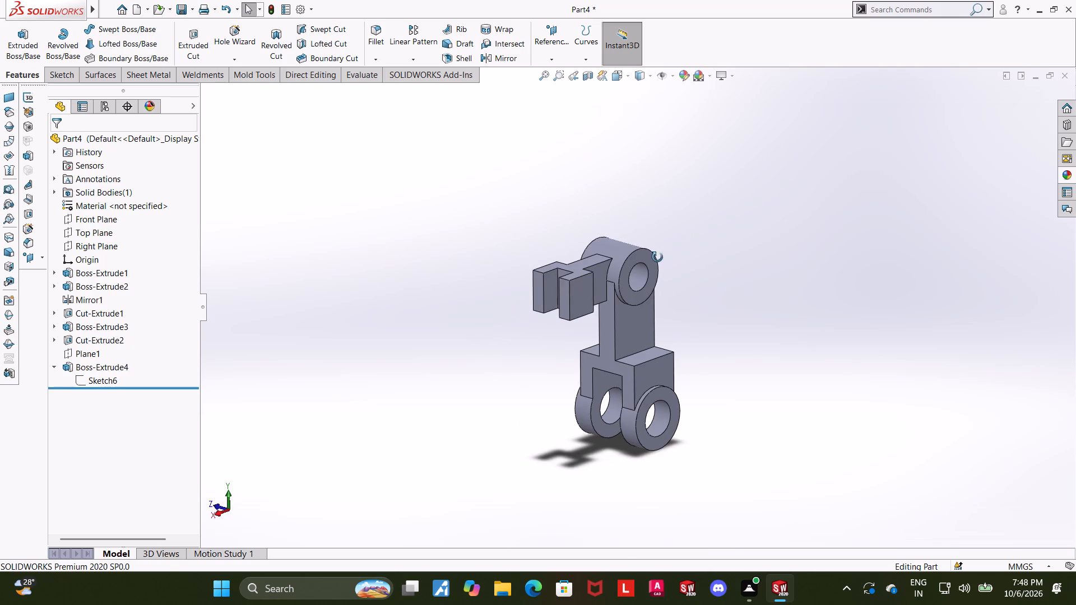
{"action": "middle_click_drag", "start_coordinate": [657, 257], "coordinate": [656, 260]}
{"action": "scroll", "coordinate": [635, 260], "scroll_direction": "down", "scroll_amount": 2}
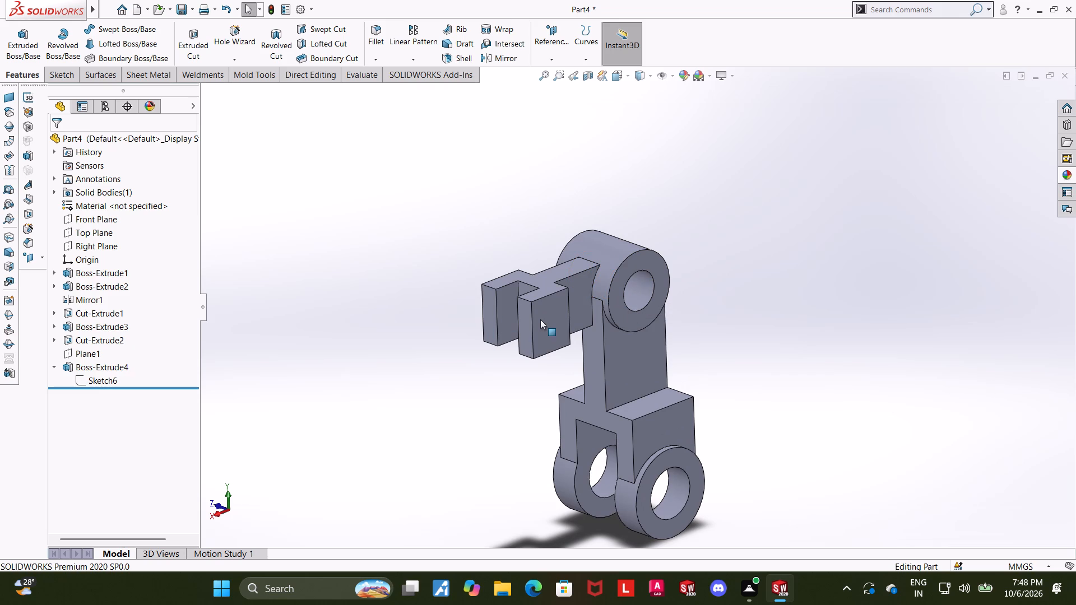
{"action": "middle_click_drag", "start_coordinate": [527, 330], "coordinate": [566, 314]}
{"action": "middle_click_drag", "start_coordinate": [578, 309], "coordinate": [546, 306]}
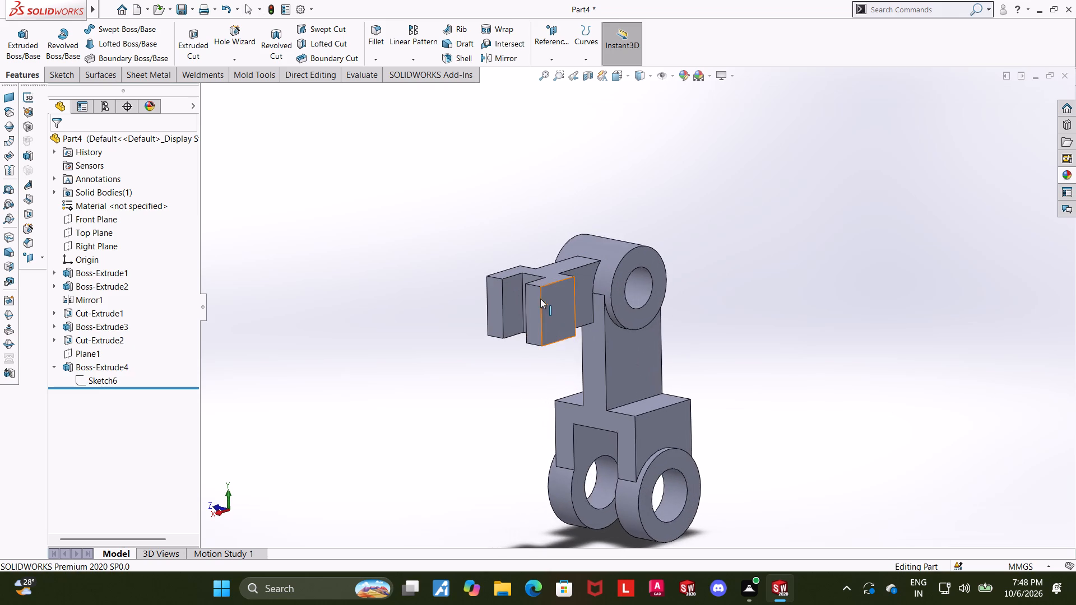
{"action": "scroll", "coordinate": [529, 297], "scroll_direction": "down", "scroll_amount": 3}
{"action": "left_click", "coordinate": [517, 301]}
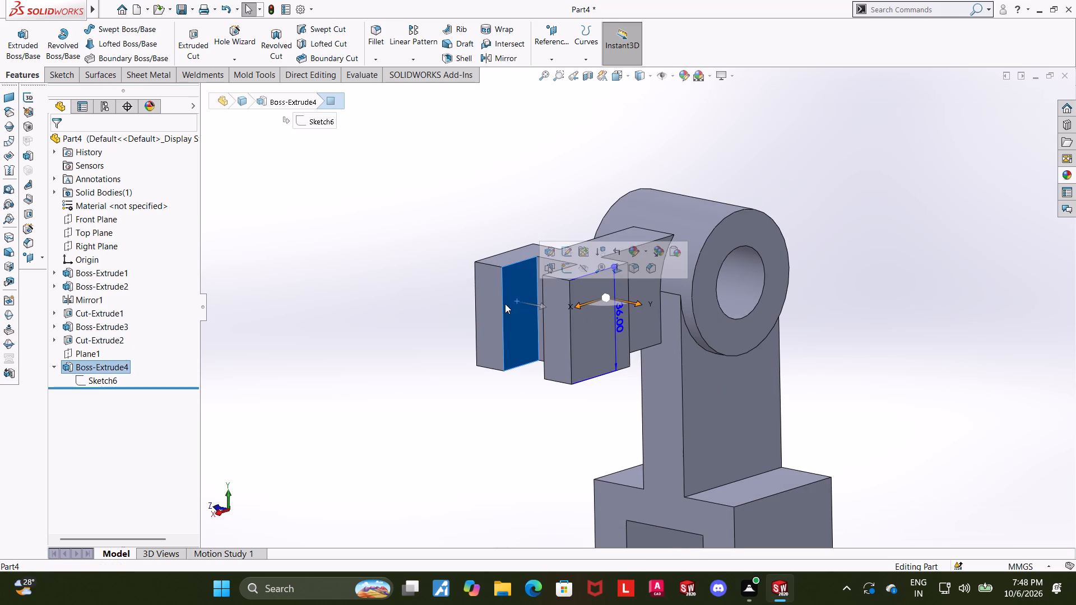
{"action": "left_click", "coordinate": [563, 269]}
{"action": "left_click", "coordinate": [113, 393]}
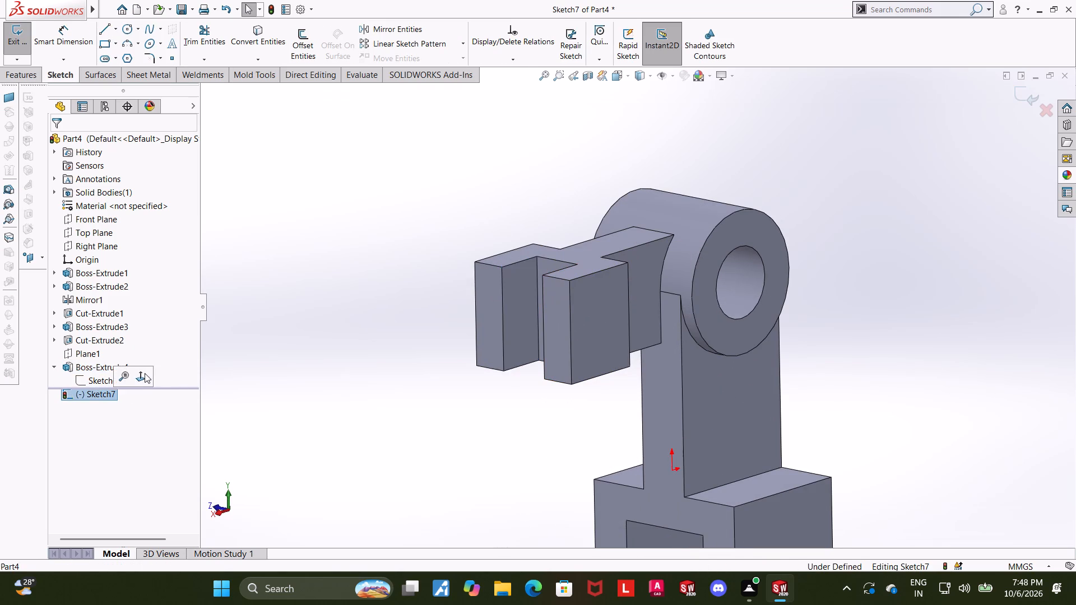
{"action": "left_click", "coordinate": [145, 373]}
Sketch a circle centred on the midpoint of the prong's end edge and passing through that edge's upper corner.
{"action": "left_click", "coordinate": [126, 32]}
{"action": "scroll", "coordinate": [500, 101], "scroll_direction": "down", "scroll_amount": 3}
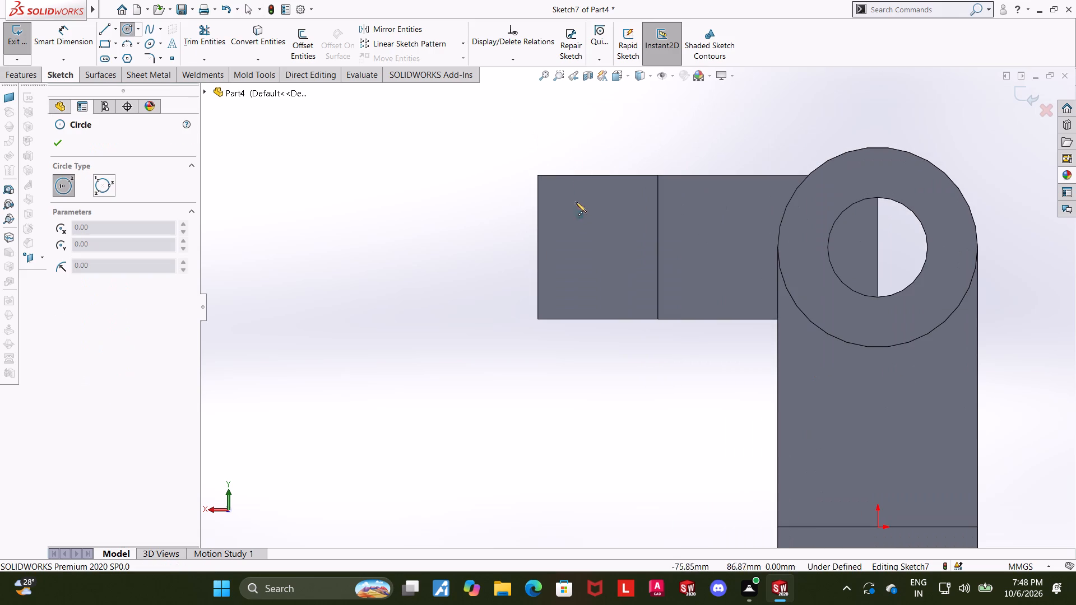
{"action": "left_click", "coordinate": [536, 245]}
{"action": "left_click", "coordinate": [538, 174]}
{"action": "key", "text": "Escape"}
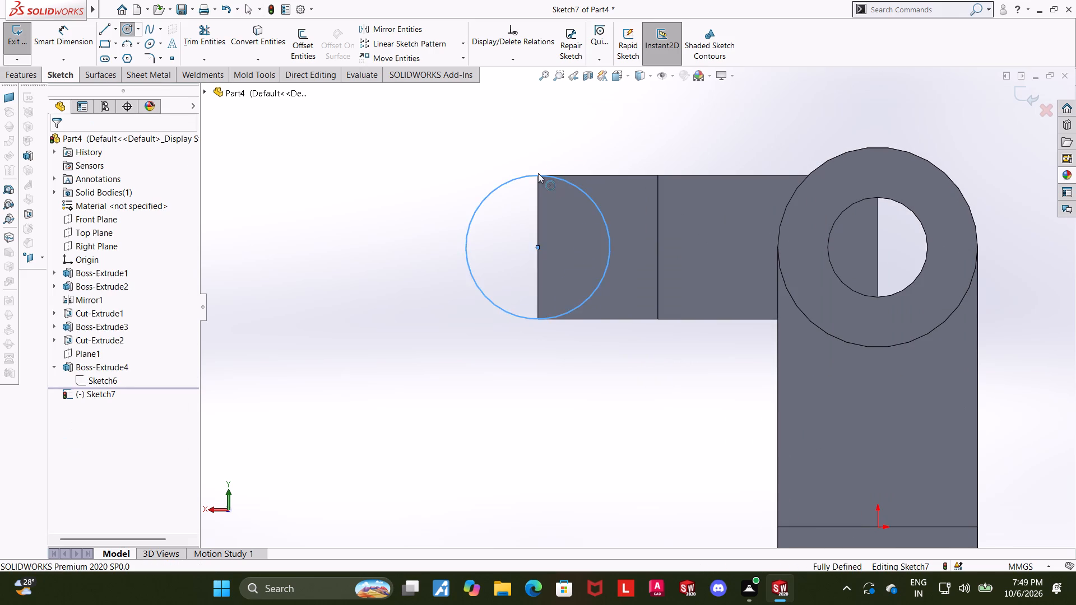
{"action": "key", "text": "Escape"}
{"action": "key", "text": "Escape"}
Draw a vertical line along the prong's end edge joining the circle's top and bottom points.
{"action": "left_click", "coordinate": [106, 28]}
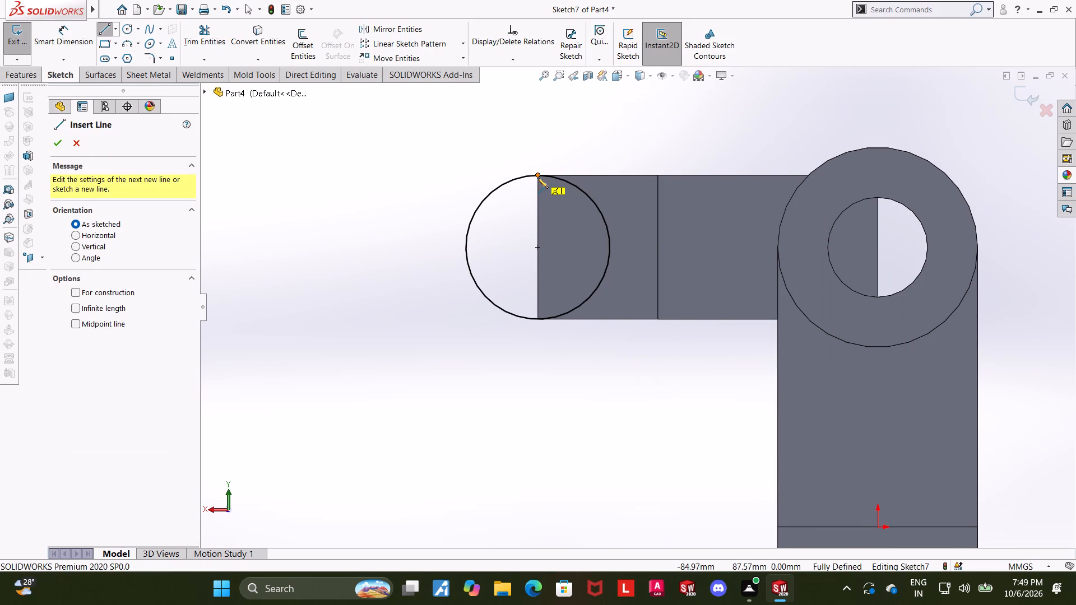
{"action": "left_click", "coordinate": [537, 178]}
{"action": "left_click", "coordinate": [535, 321]}
{"action": "key", "text": "Escape"}
{"action": "key", "text": "Escape"}
{"action": "key", "text": "Escape"}
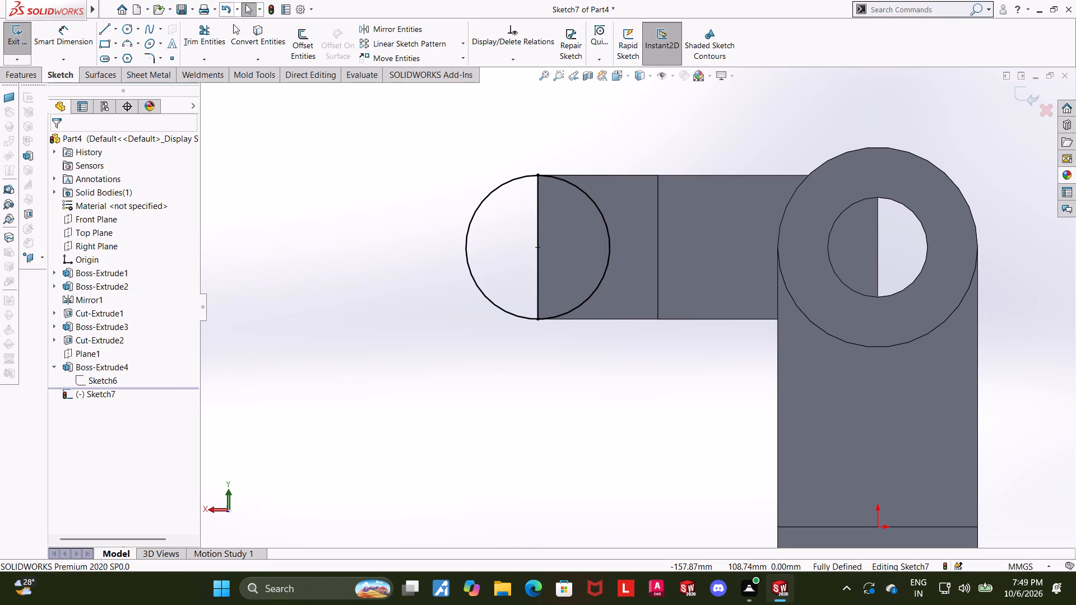
Trim away the half of the circle overlapping the prong, leaving the outer semicircle, and exit the sketch.
{"action": "left_click", "coordinate": [216, 40]}
{"action": "left_click_drag", "start_coordinate": [604, 196], "coordinate": [562, 216]}
{"action": "key", "text": "Escape"}
{"action": "key", "text": "Escape"}
{"action": "middle_click_drag", "start_coordinate": [491, 254], "coordinate": [512, 284]}
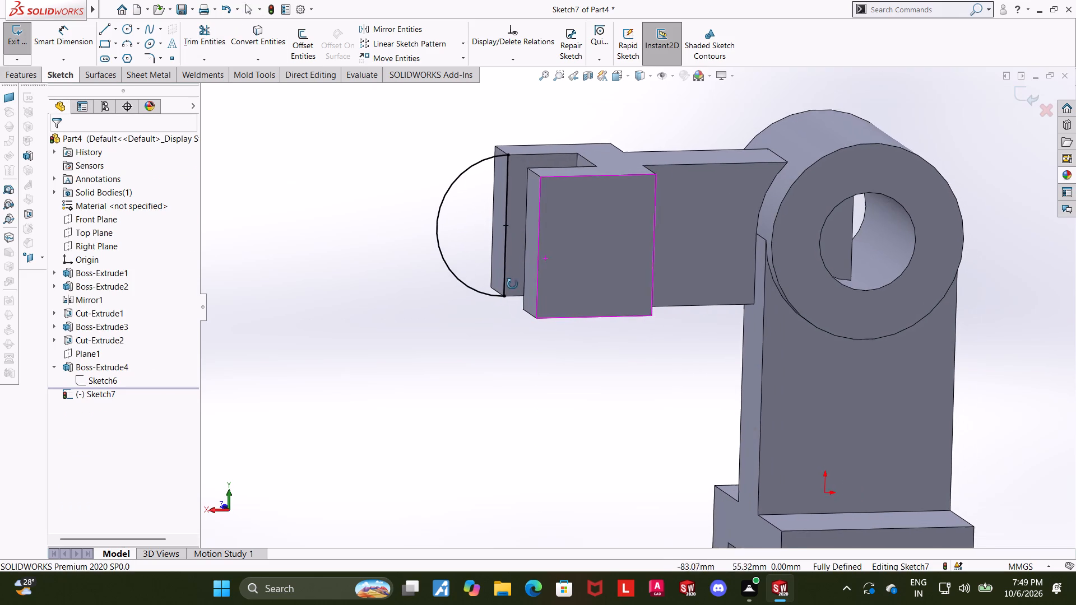
{"action": "middle_click_drag", "start_coordinate": [512, 284], "coordinate": [513, 284]}
{"action": "left_click", "coordinate": [1031, 87]}
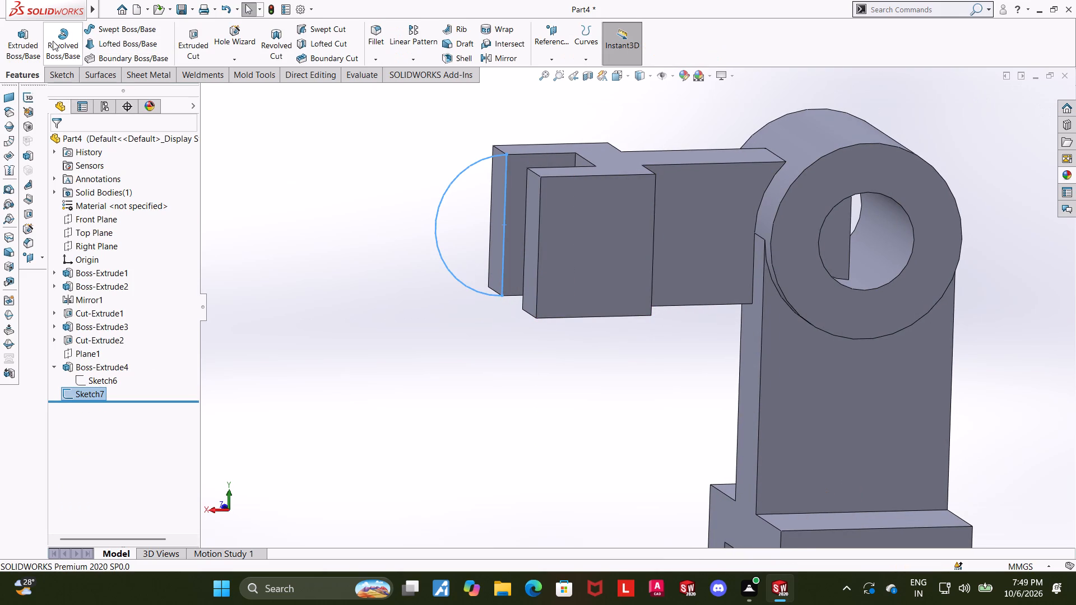
Extrude the semicircle 15 mm in the reversed direction, merged with the far fork prong, to round its end.
{"action": "left_click", "coordinate": [33, 39]}
{"action": "middle_click_drag", "start_coordinate": [379, 166], "coordinate": [405, 226]}
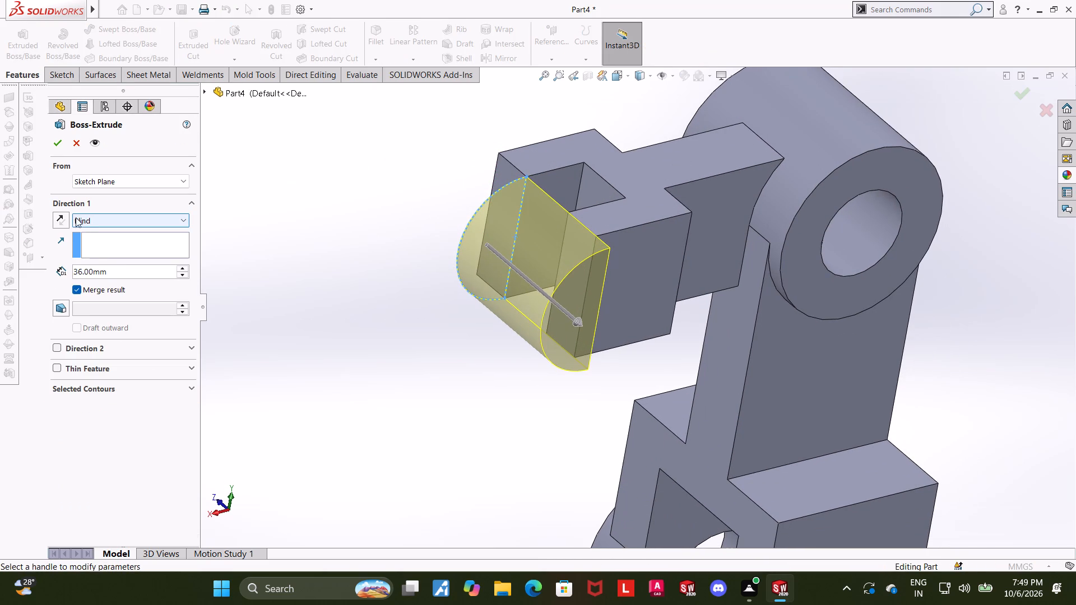
{"action": "left_click", "coordinate": [63, 221]}
{"action": "left_click_drag", "start_coordinate": [124, 273], "coordinate": [0, 276]}
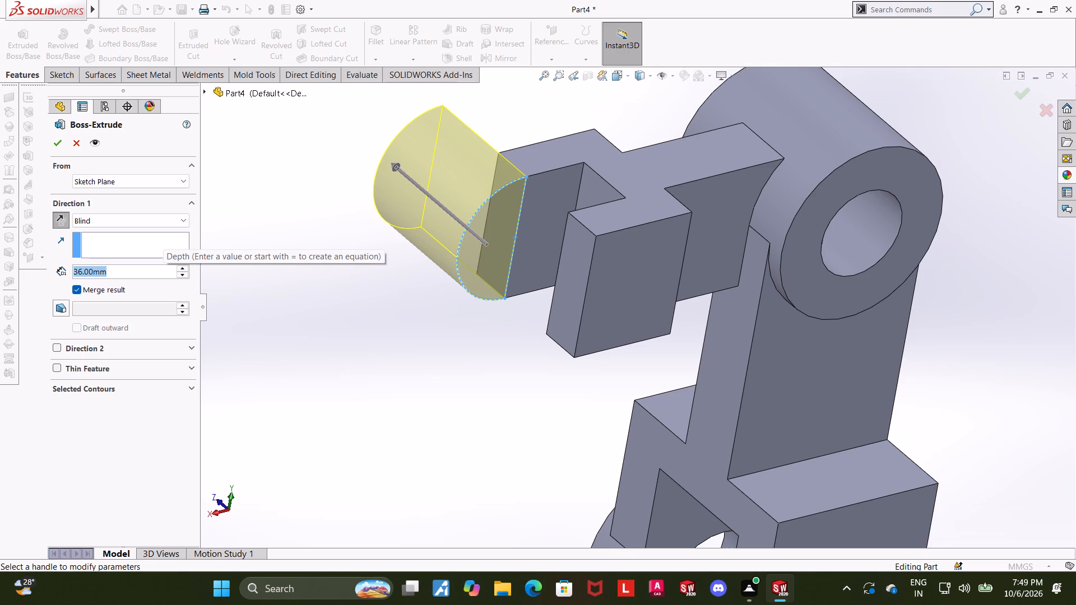
{"action": "key", "text": "1"}
{"action": "key", "text": "5"}
{"action": "key", "text": "Return"}
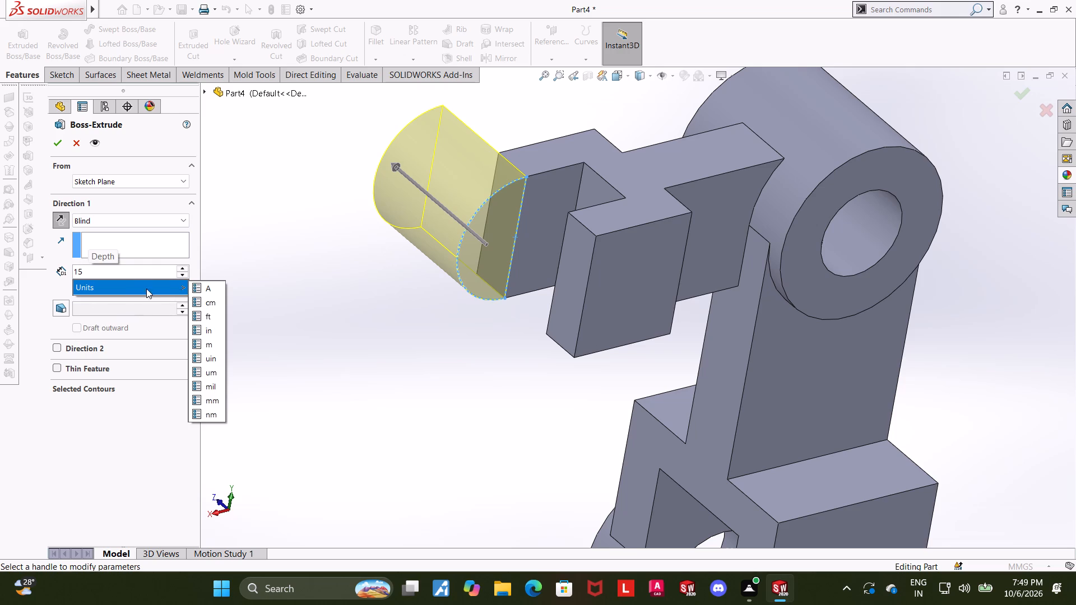
{"action": "left_click", "coordinate": [55, 142]}
{"action": "left_click", "coordinate": [356, 290]}
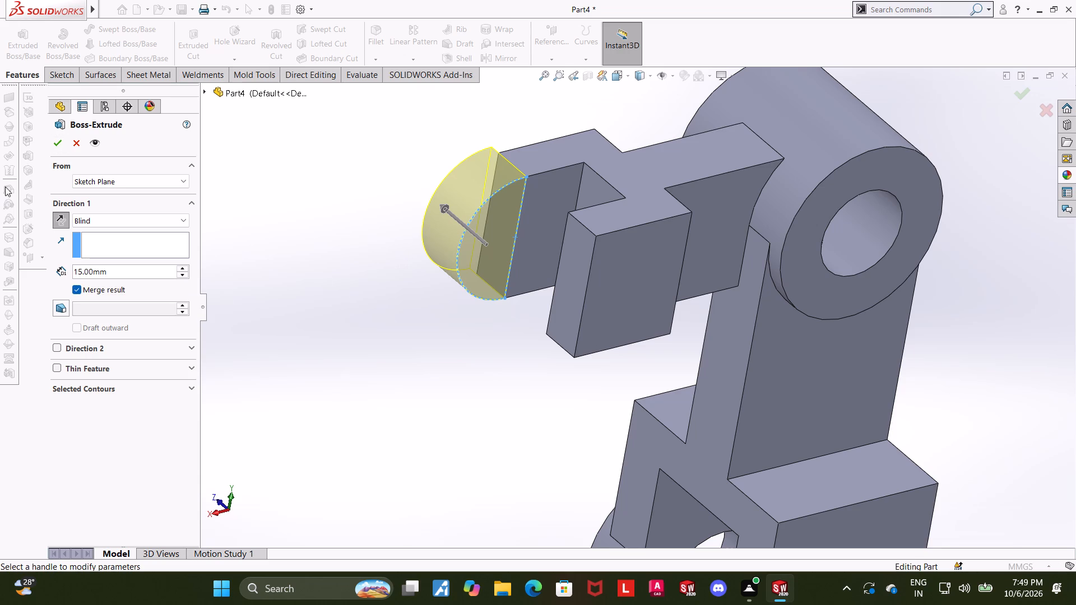
{"action": "left_click", "coordinate": [55, 146]}
{"action": "left_click", "coordinate": [317, 301]}
Edit the rounded-end extrusion to add a second direction with the Offset From Surface end condition.
{"action": "middle_click_drag", "start_coordinate": [324, 304], "coordinate": [351, 325]}
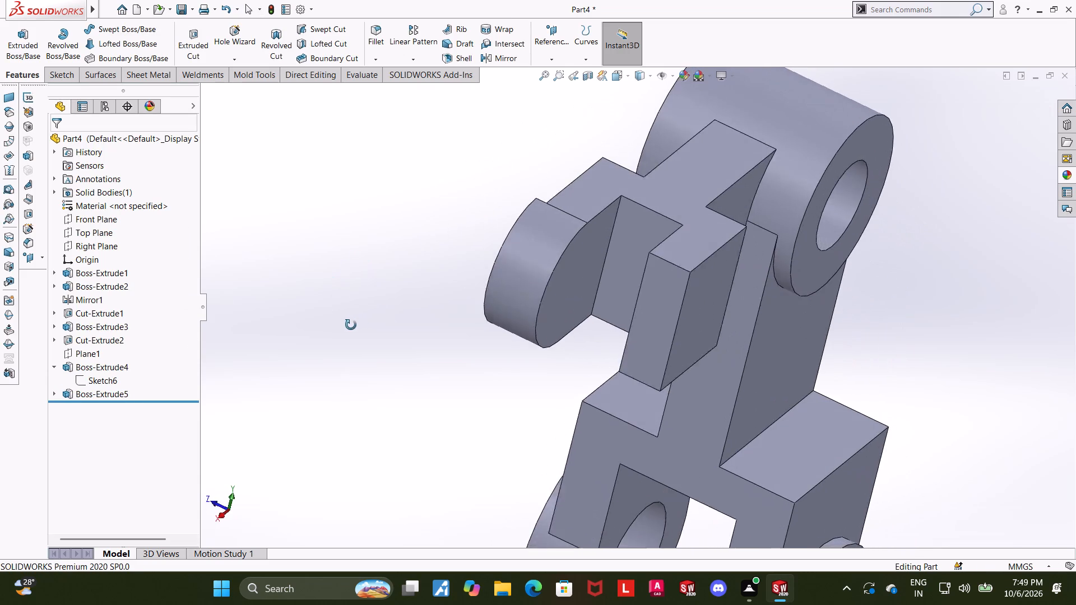
{"action": "middle_click_drag", "start_coordinate": [351, 325], "coordinate": [344, 323]}
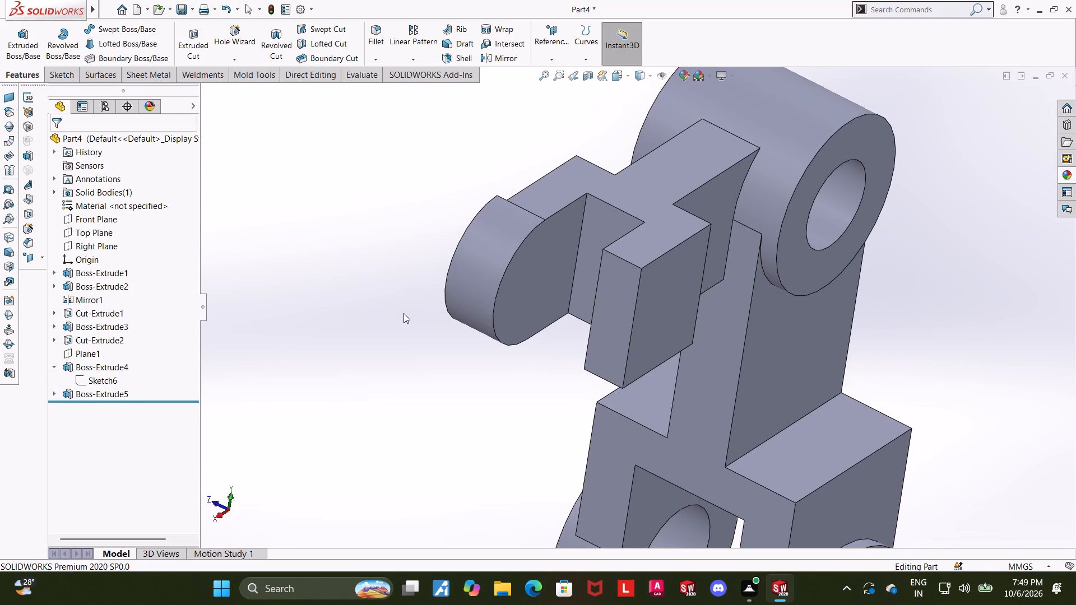
{"action": "middle_click_drag", "start_coordinate": [453, 371], "coordinate": [443, 365]}
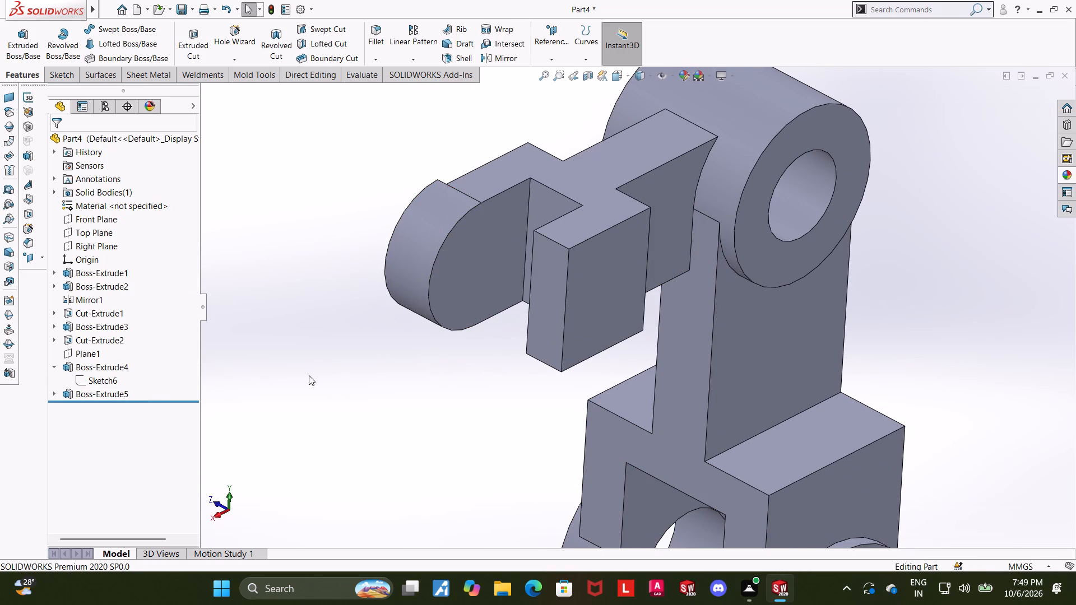
{"action": "middle_click_drag", "start_coordinate": [309, 375], "coordinate": [308, 383]}
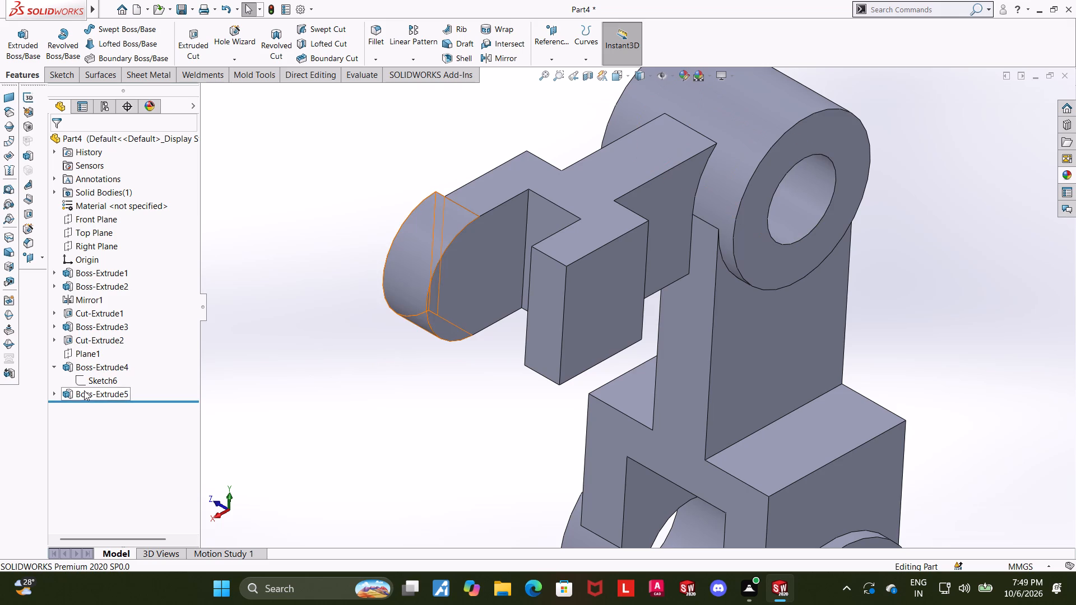
{"action": "left_click", "coordinate": [84, 390]}
{"action": "left_click", "coordinate": [98, 360]}
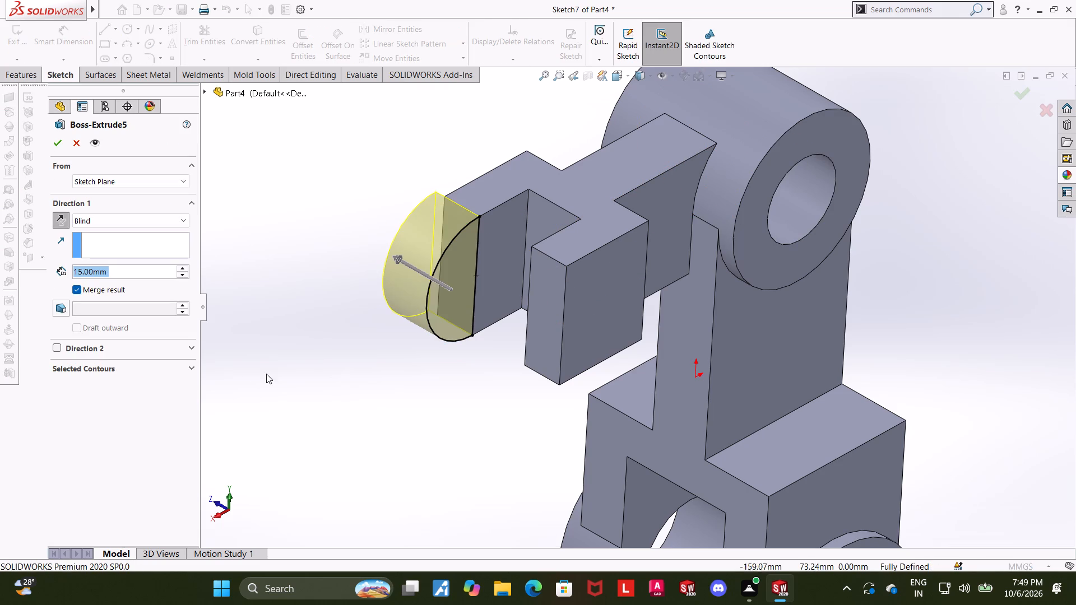
{"action": "left_click", "coordinate": [58, 348]}
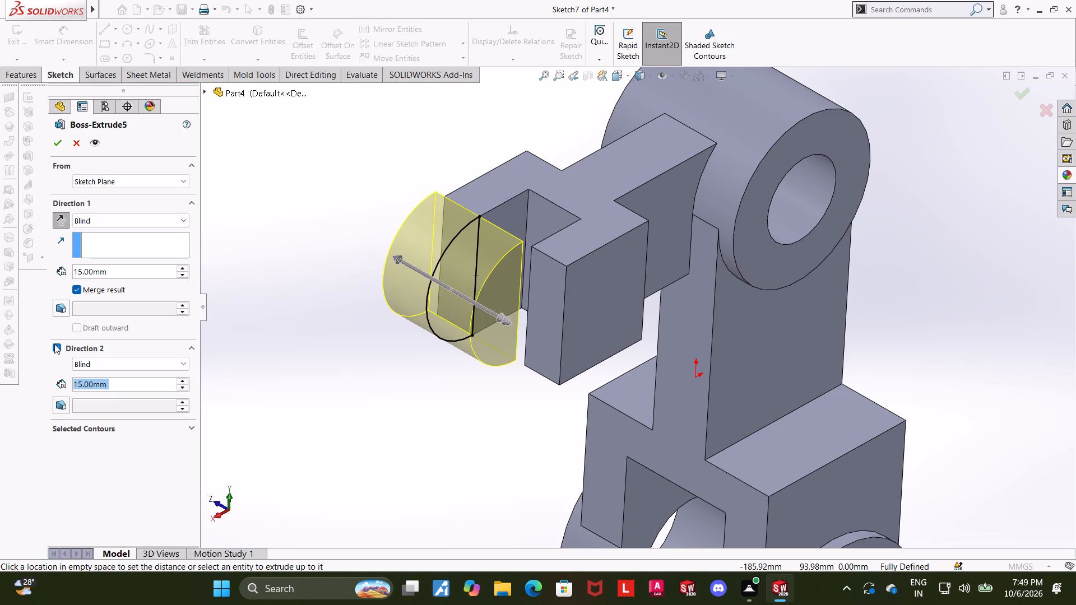
{"action": "left_click", "coordinate": [76, 364]}
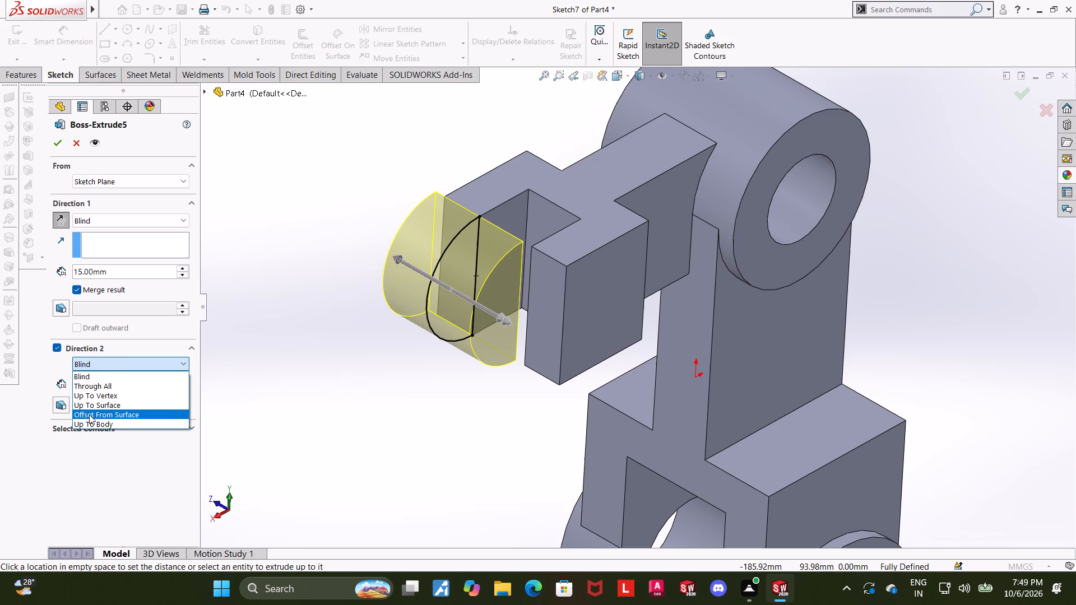
{"action": "left_click", "coordinate": [89, 415]}
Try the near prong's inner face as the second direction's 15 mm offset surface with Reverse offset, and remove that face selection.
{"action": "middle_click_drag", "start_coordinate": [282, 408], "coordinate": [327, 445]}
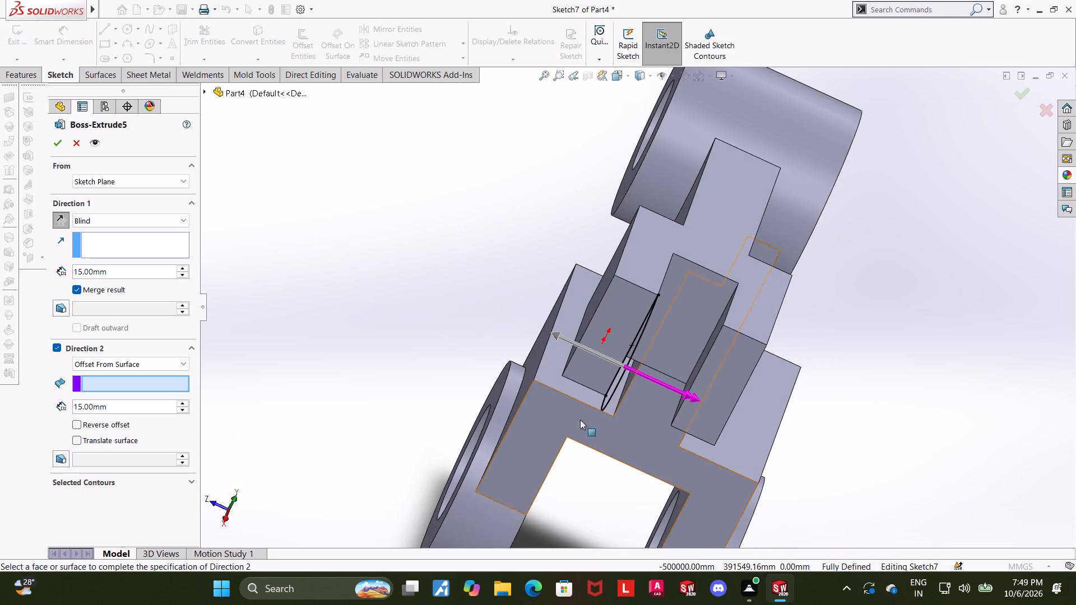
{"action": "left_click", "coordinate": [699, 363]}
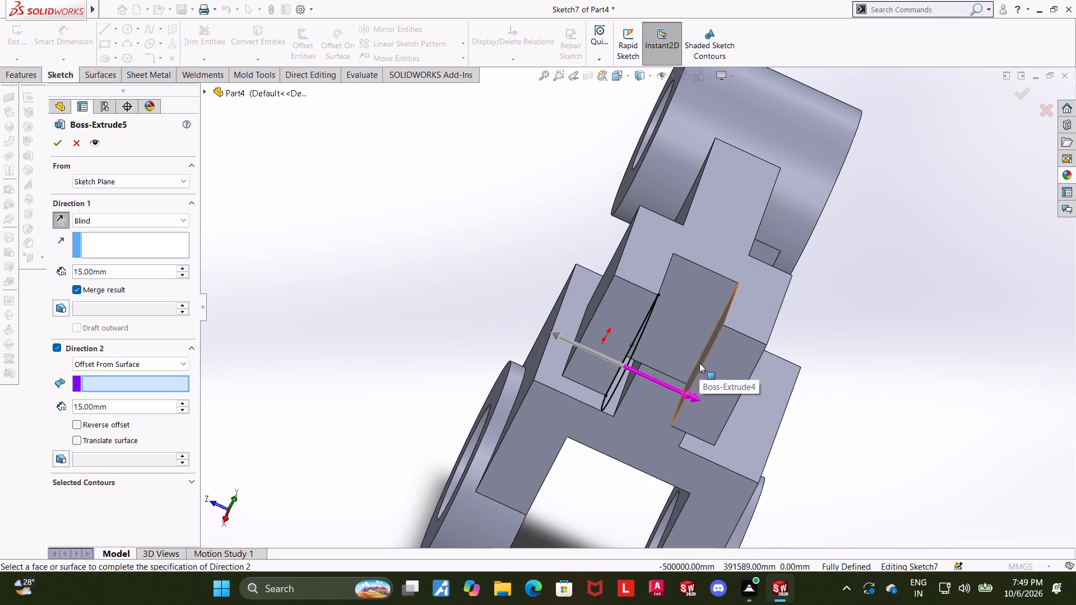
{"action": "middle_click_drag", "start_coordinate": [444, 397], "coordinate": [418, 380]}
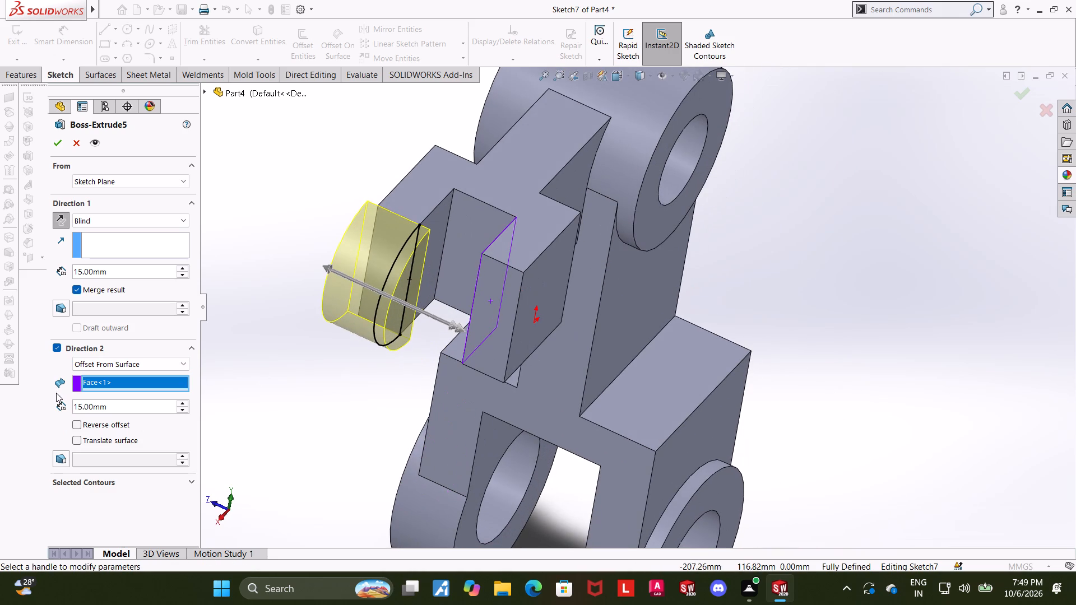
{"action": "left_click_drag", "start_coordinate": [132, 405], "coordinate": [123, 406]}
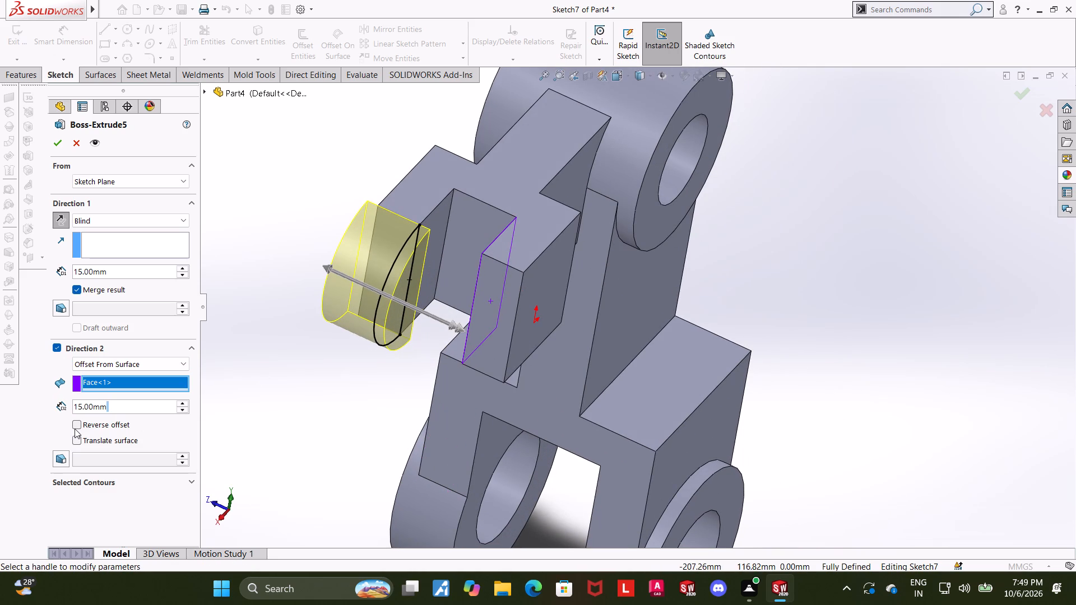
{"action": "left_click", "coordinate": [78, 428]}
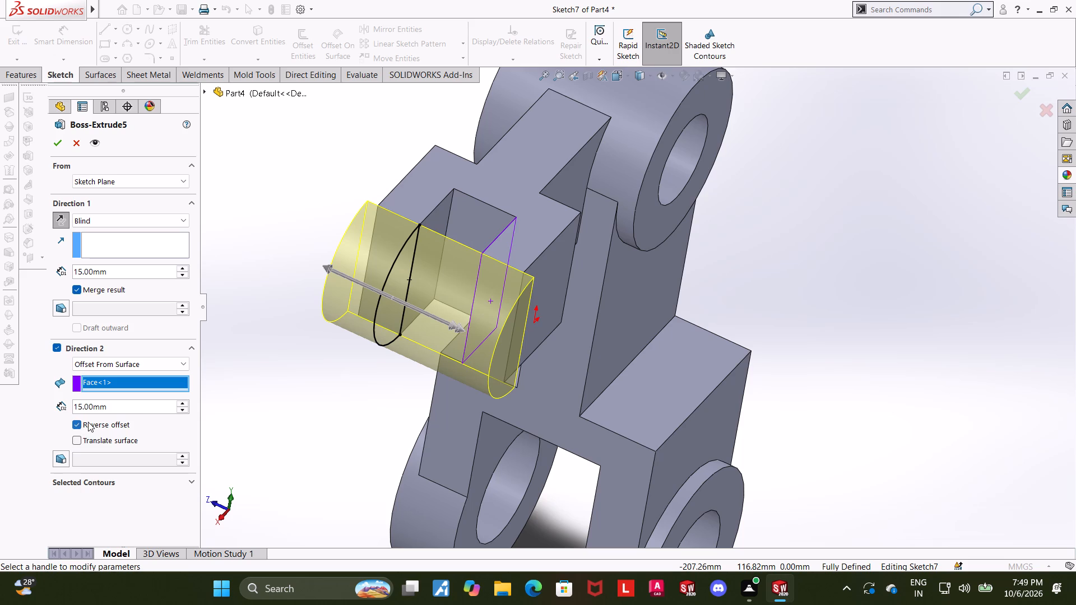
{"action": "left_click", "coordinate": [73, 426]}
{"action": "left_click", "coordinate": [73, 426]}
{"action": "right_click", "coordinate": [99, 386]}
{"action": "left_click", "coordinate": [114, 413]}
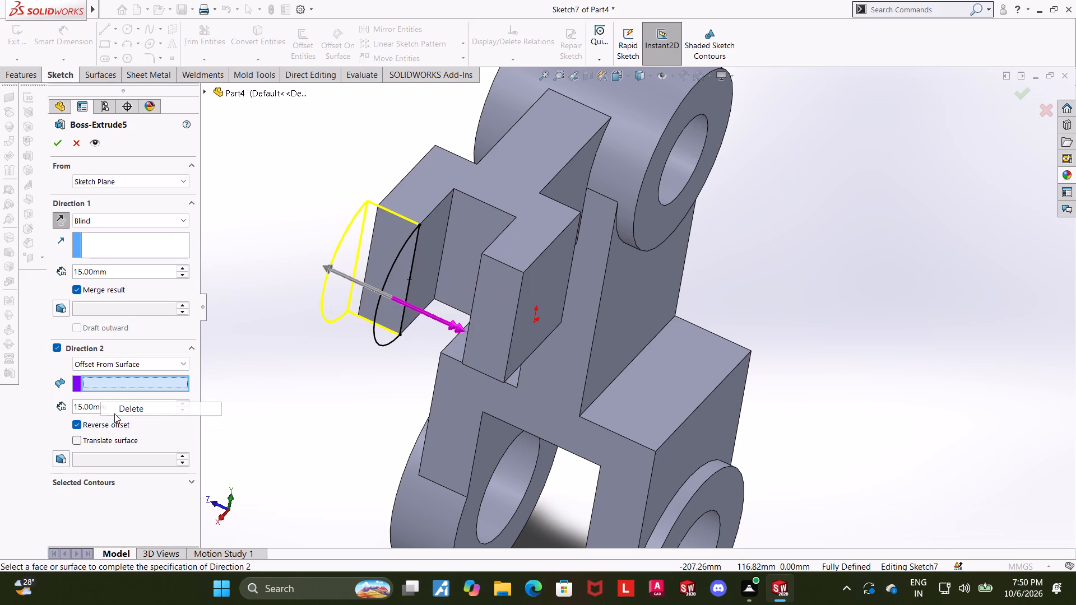
Remove the second direction from the far prong's rounded-end extrusion and accept it as a single-direction 15 mm extrusion.
{"action": "left_click", "coordinate": [58, 347]}
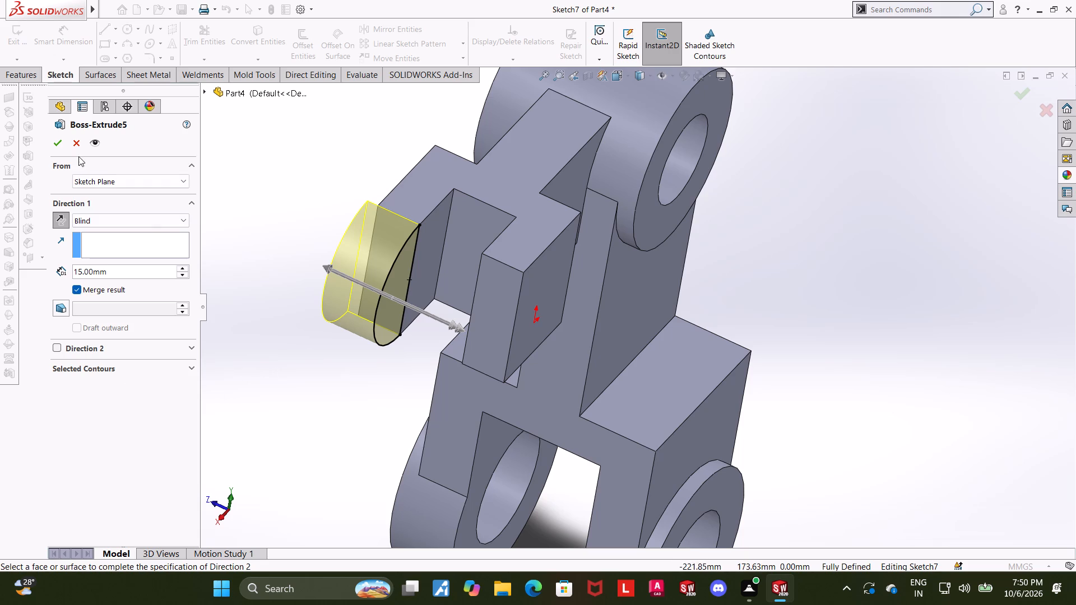
{"action": "left_click", "coordinate": [62, 146]}
{"action": "left_click", "coordinate": [334, 440]}
Examine the part from several angles, comparing the rounded far prong with the square near prong.
{"action": "middle_click_drag", "start_coordinate": [326, 430], "coordinate": [332, 385]}
{"action": "middle_click_drag", "start_coordinate": [231, 409], "coordinate": [239, 421]}
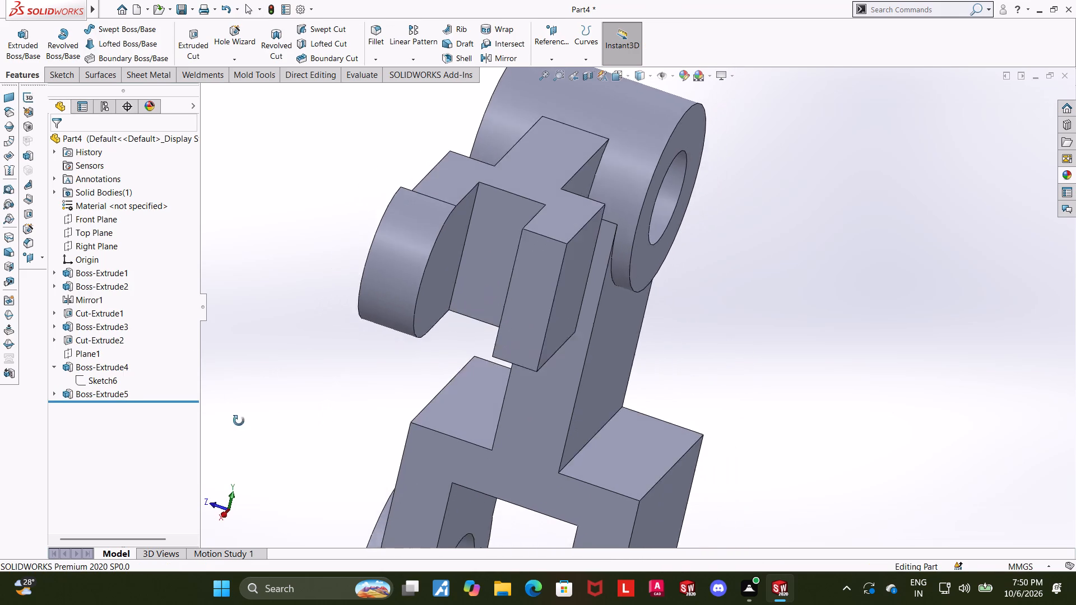
{"action": "middle_click_drag", "start_coordinate": [239, 421], "coordinate": [240, 428]}
{"action": "middle_click_drag", "start_coordinate": [239, 426], "coordinate": [217, 425]}
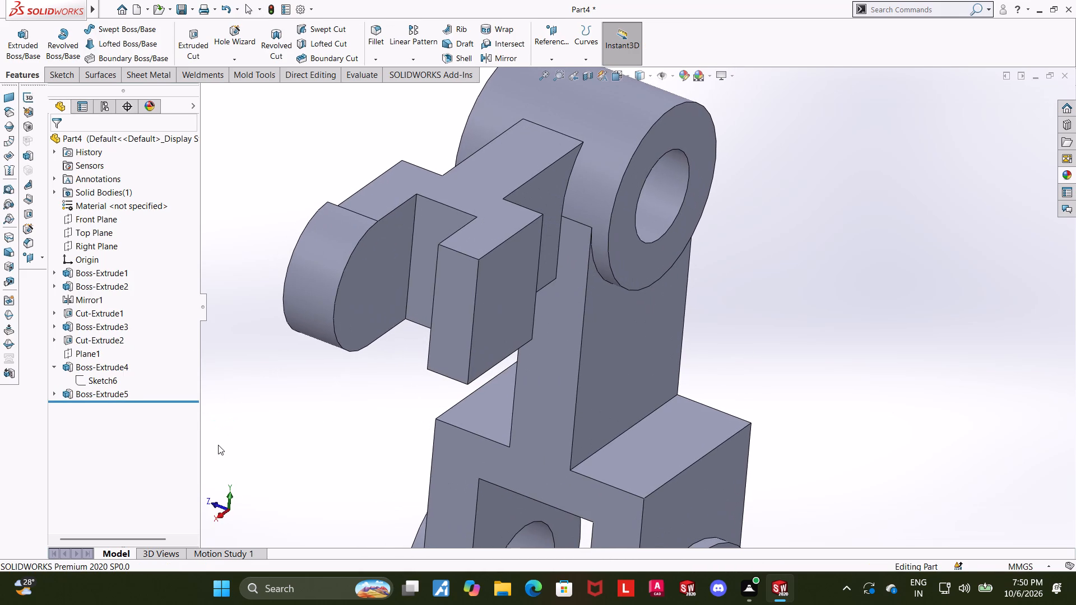
{"action": "middle_click_drag", "start_coordinate": [379, 381], "coordinate": [360, 356]}
{"action": "scroll", "coordinate": [360, 356], "scroll_direction": "up", "scroll_amount": 3}
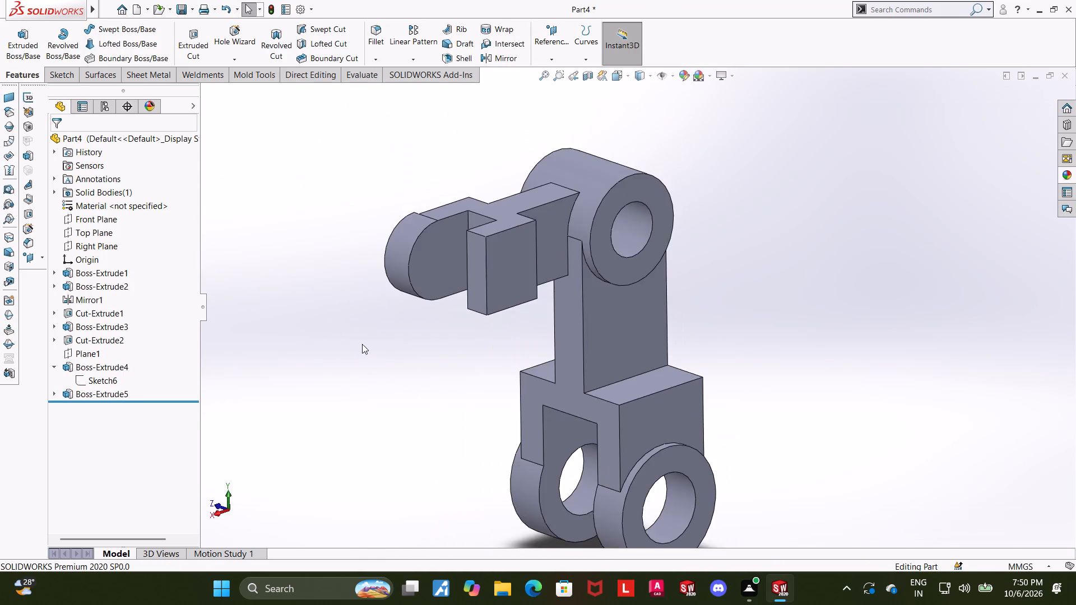
{"action": "middle_click_drag", "start_coordinate": [353, 326], "coordinate": [308, 282]}
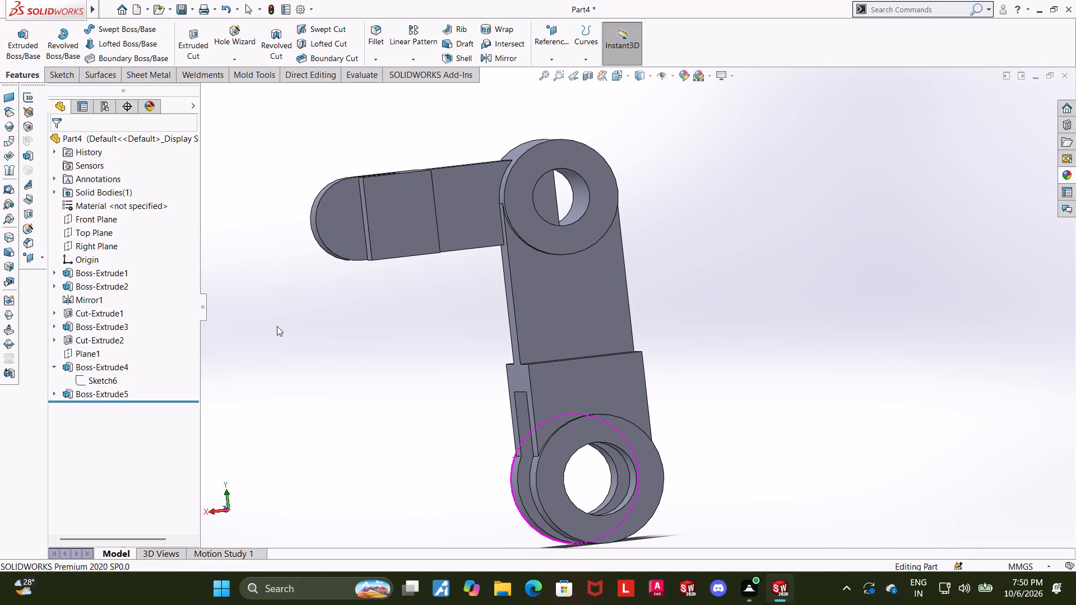
{"action": "middle_click_drag", "start_coordinate": [316, 318], "coordinate": [319, 253]}
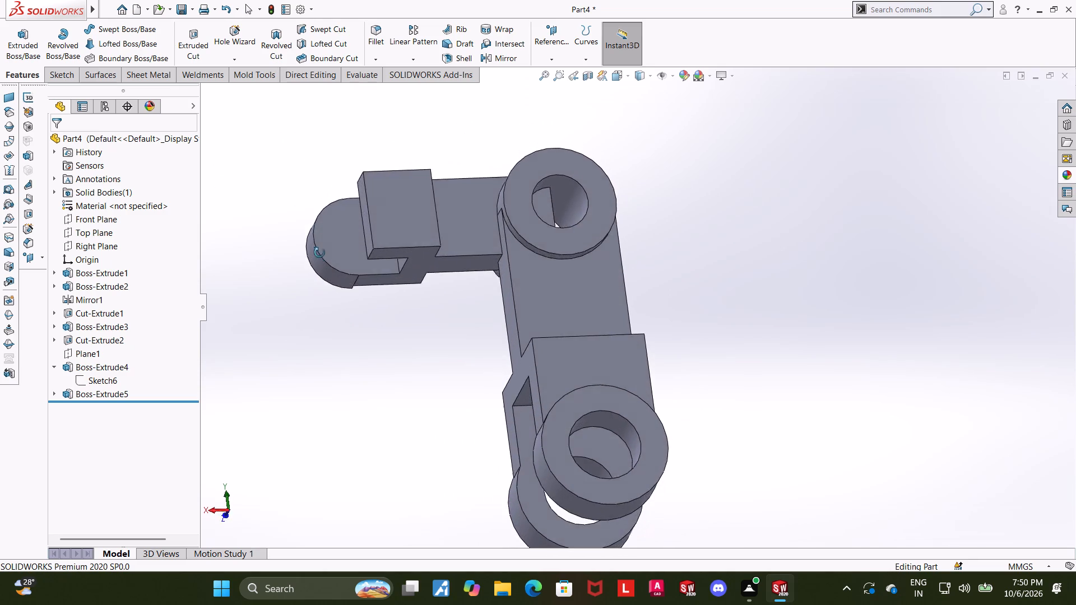
{"action": "middle_click_drag", "start_coordinate": [319, 253], "coordinate": [308, 302]}
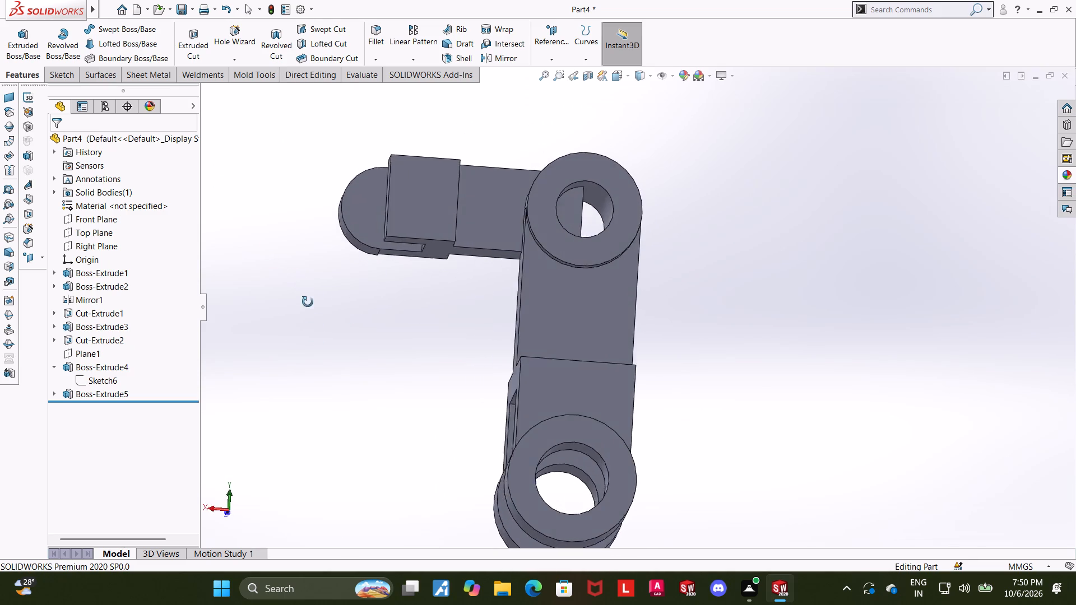
{"action": "middle_click_drag", "start_coordinate": [308, 302], "coordinate": [330, 286]}
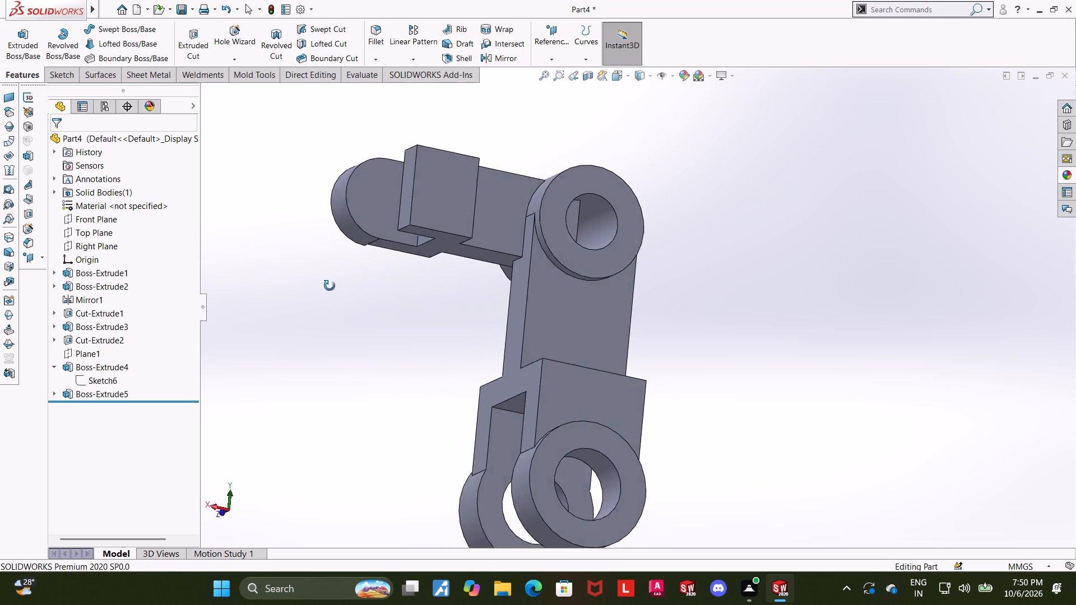
{"action": "middle_click_drag", "start_coordinate": [330, 286], "coordinate": [319, 328]}
Open a new sketch on the inner face of the near fork prong.
{"action": "middle_click_drag", "start_coordinate": [390, 235], "coordinate": [522, 408]}
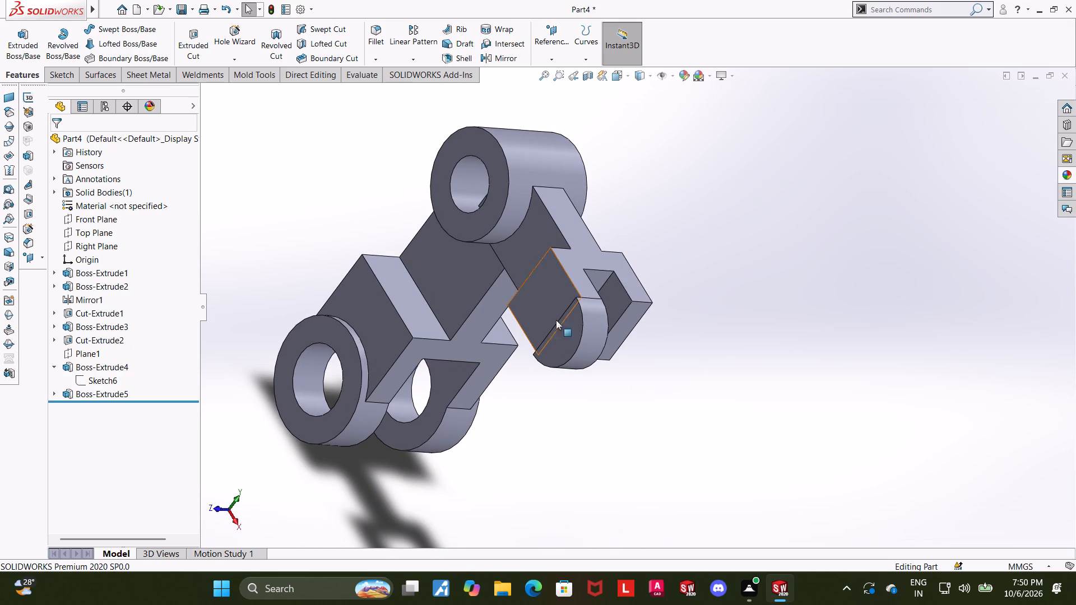
{"action": "left_click", "coordinate": [611, 314]}
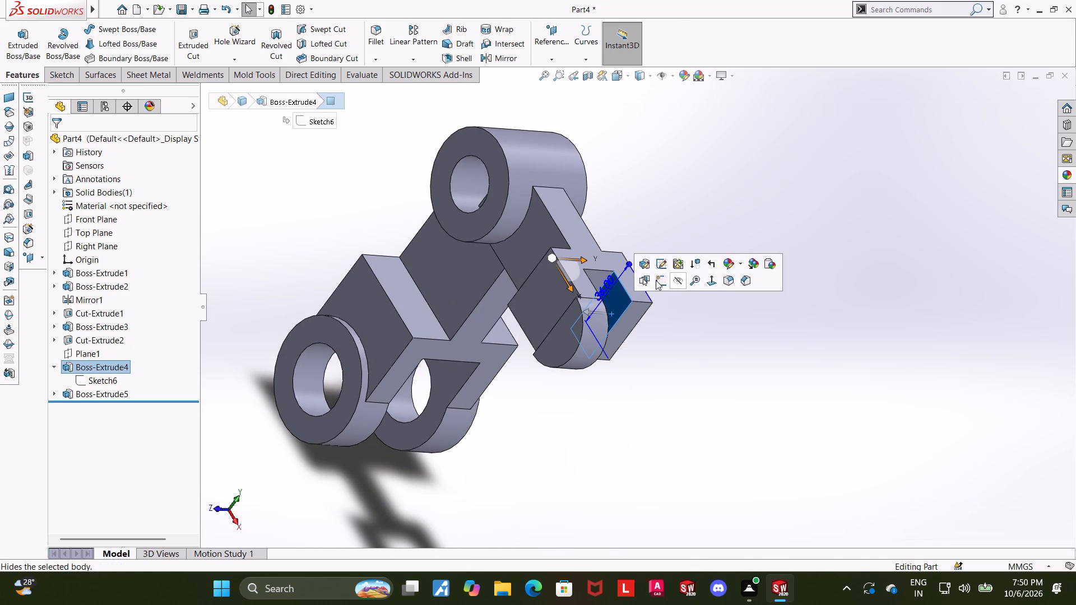
{"action": "left_click", "coordinate": [656, 280]}
{"action": "left_click", "coordinate": [101, 406]}
{"action": "left_click", "coordinate": [128, 391]}
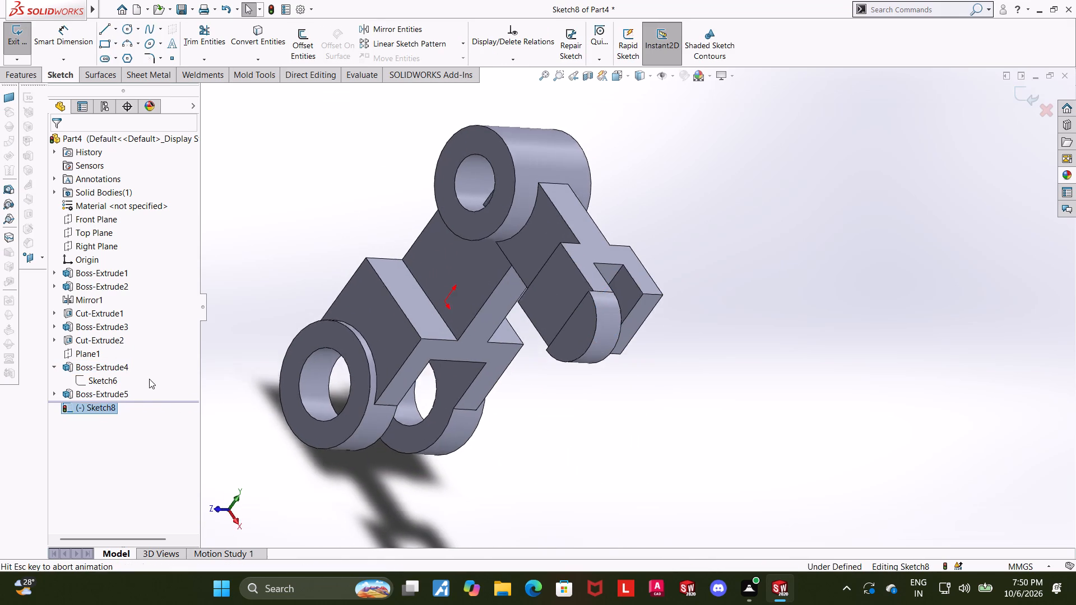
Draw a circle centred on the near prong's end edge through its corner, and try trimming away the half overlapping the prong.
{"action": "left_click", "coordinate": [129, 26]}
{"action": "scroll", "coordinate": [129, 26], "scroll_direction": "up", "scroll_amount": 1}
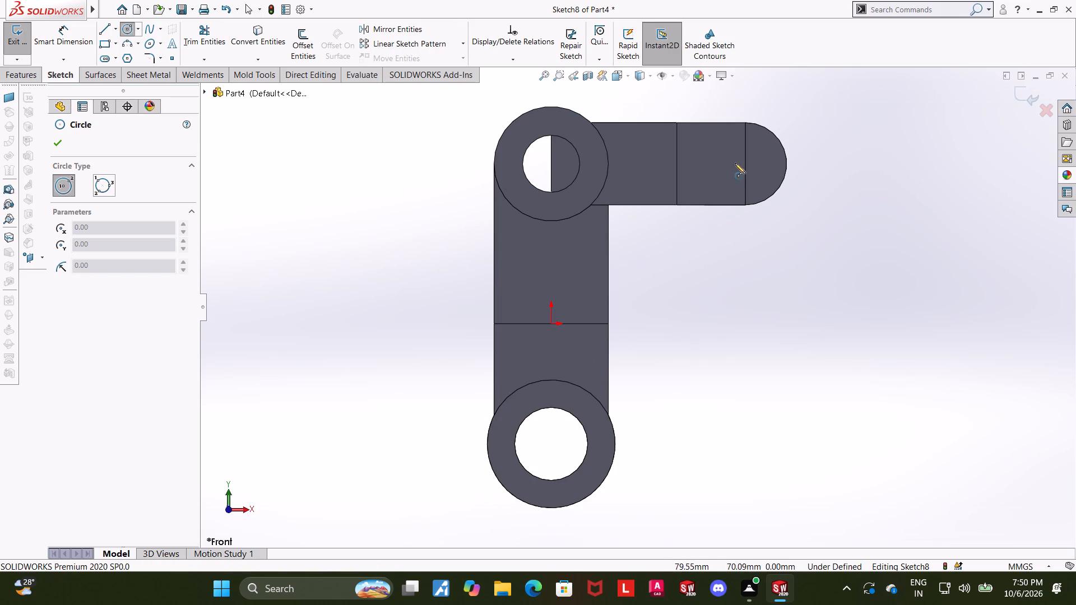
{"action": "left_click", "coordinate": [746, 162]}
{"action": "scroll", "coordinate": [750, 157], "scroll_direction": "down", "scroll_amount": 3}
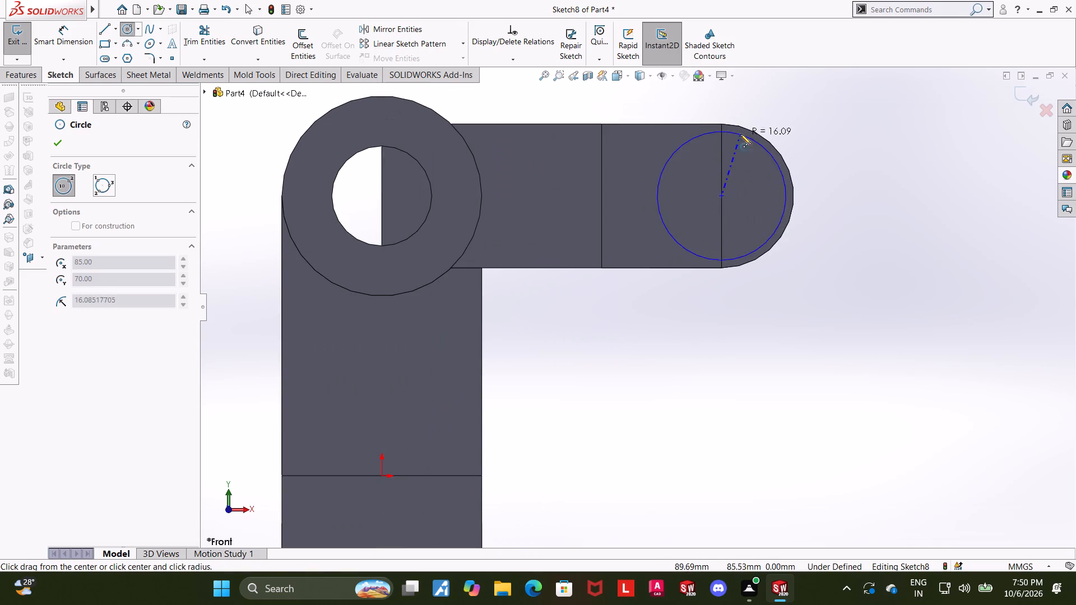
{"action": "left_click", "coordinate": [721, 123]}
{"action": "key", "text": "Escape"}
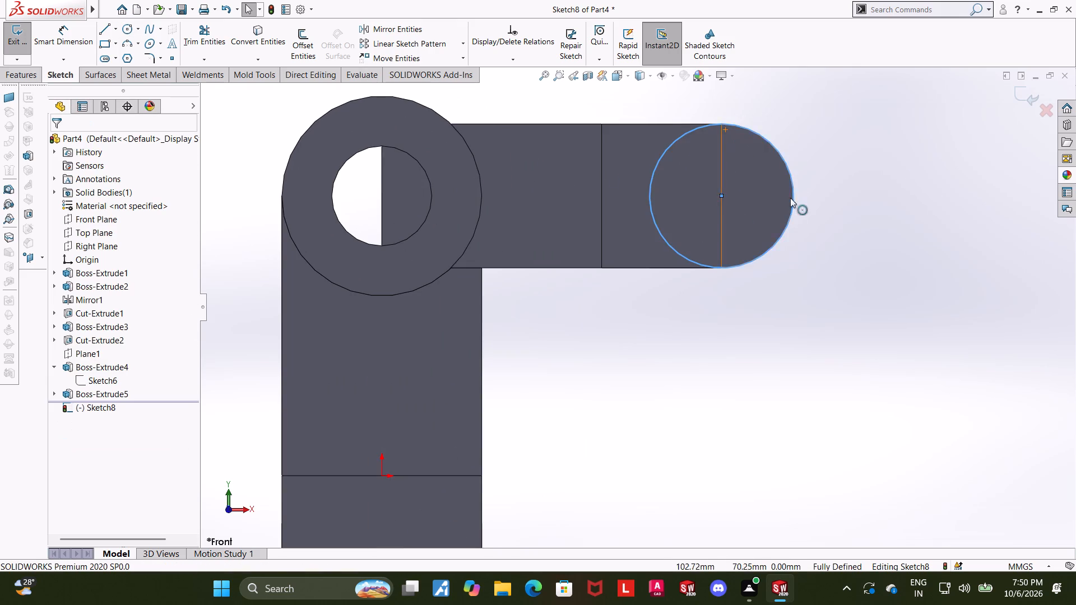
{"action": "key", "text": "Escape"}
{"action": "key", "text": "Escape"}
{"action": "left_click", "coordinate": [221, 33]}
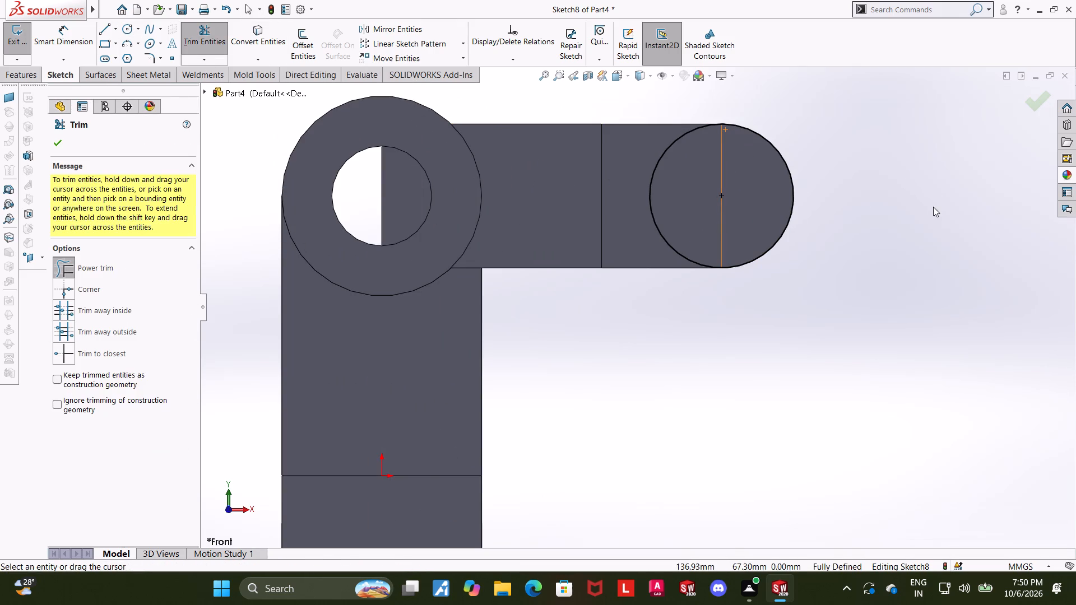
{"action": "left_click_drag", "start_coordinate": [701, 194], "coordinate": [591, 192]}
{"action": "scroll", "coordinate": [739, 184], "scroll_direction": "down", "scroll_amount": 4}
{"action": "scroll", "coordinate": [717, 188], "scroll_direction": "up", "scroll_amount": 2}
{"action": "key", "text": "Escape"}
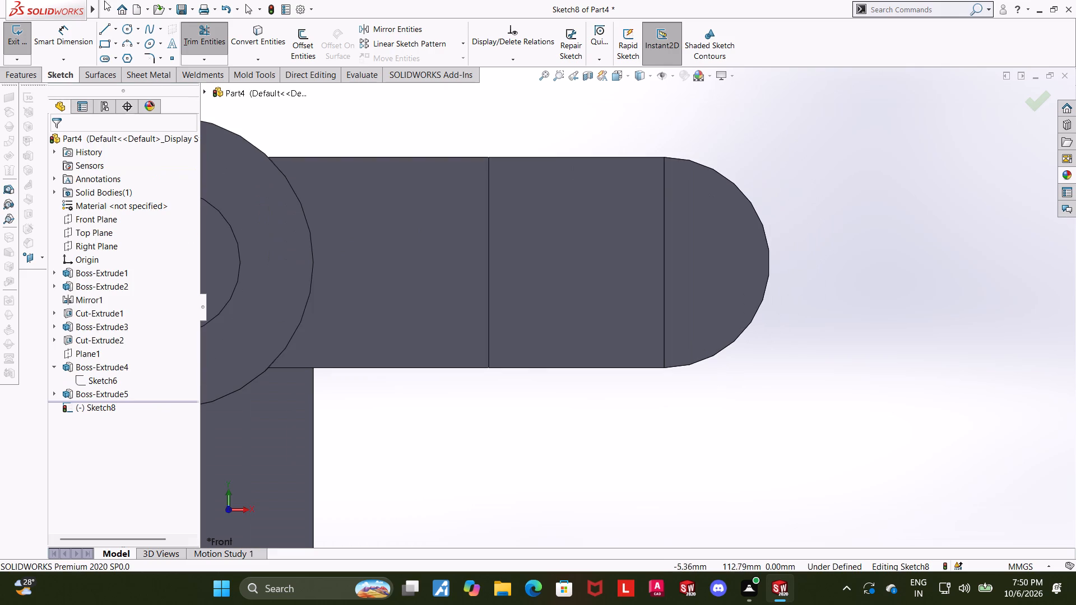
Sketch a 180° three-point arc of 18 mm radius between the prong's end corners and close it with a 36 mm vertical line.
{"action": "left_click", "coordinate": [127, 42]}
{"action": "left_click", "coordinate": [128, 43]}
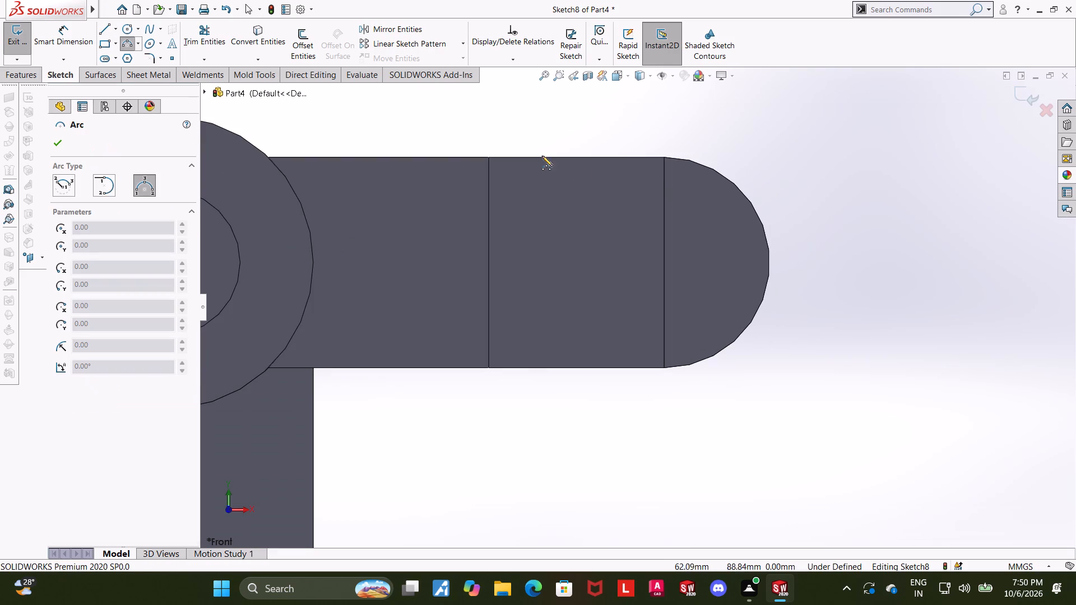
{"action": "left_click", "coordinate": [664, 157]}
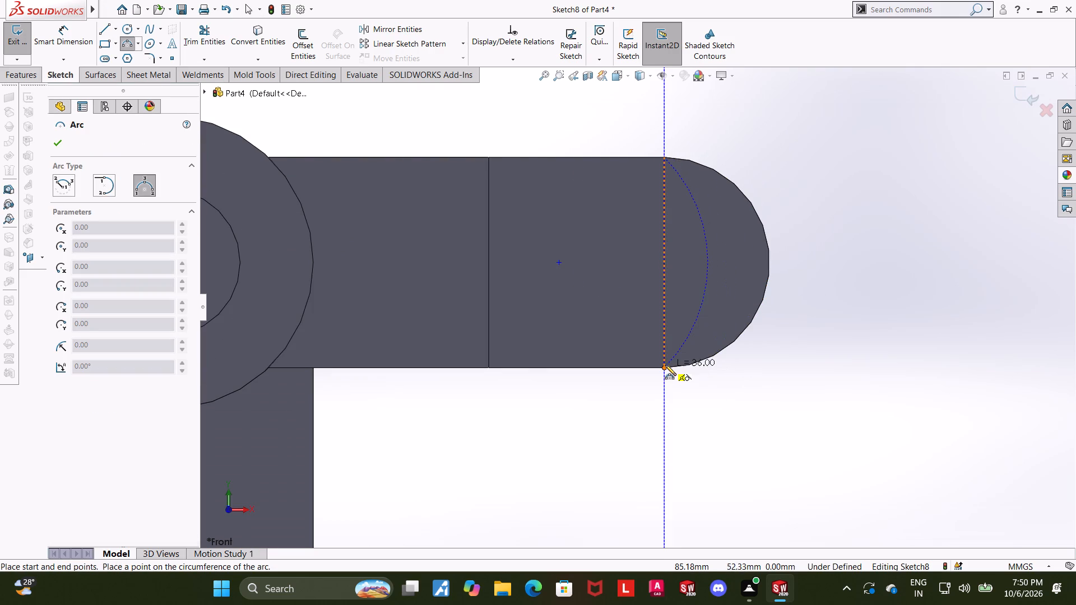
{"action": "left_click", "coordinate": [665, 369]}
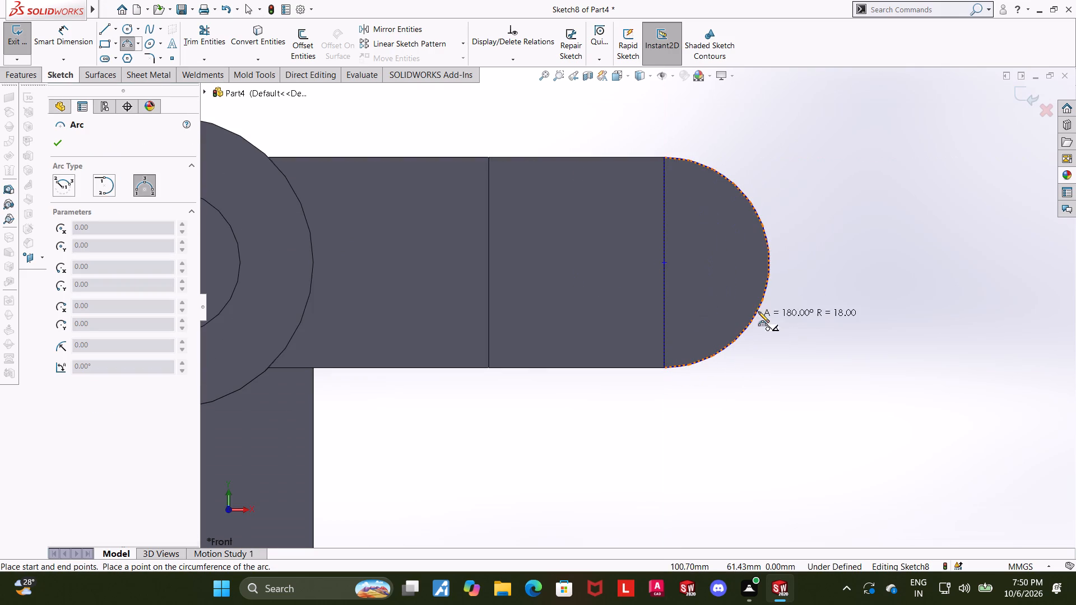
{"action": "left_click", "coordinate": [762, 309]}
{"action": "key", "text": "Escape"}
{"action": "key", "text": "Escape"}
{"action": "key", "text": "Escape"}
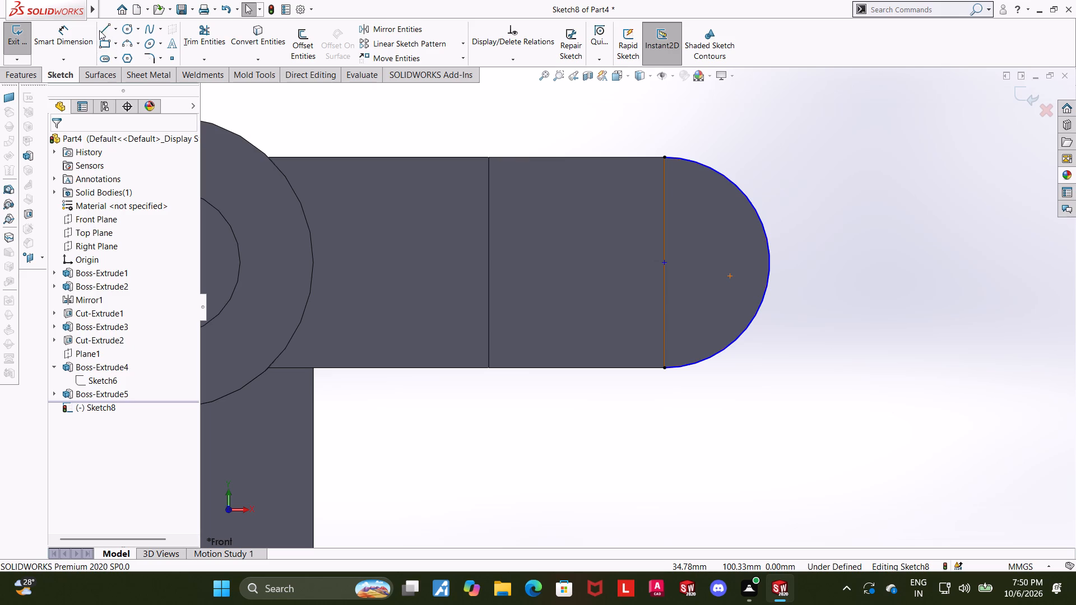
{"action": "left_click", "coordinate": [99, 30]}
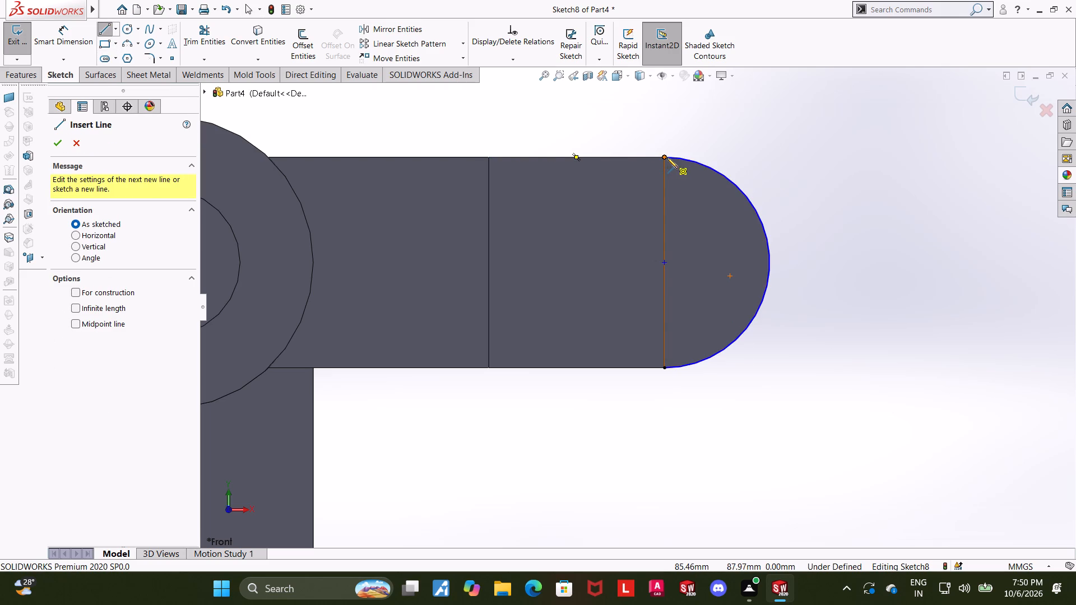
{"action": "left_click", "coordinate": [667, 157]}
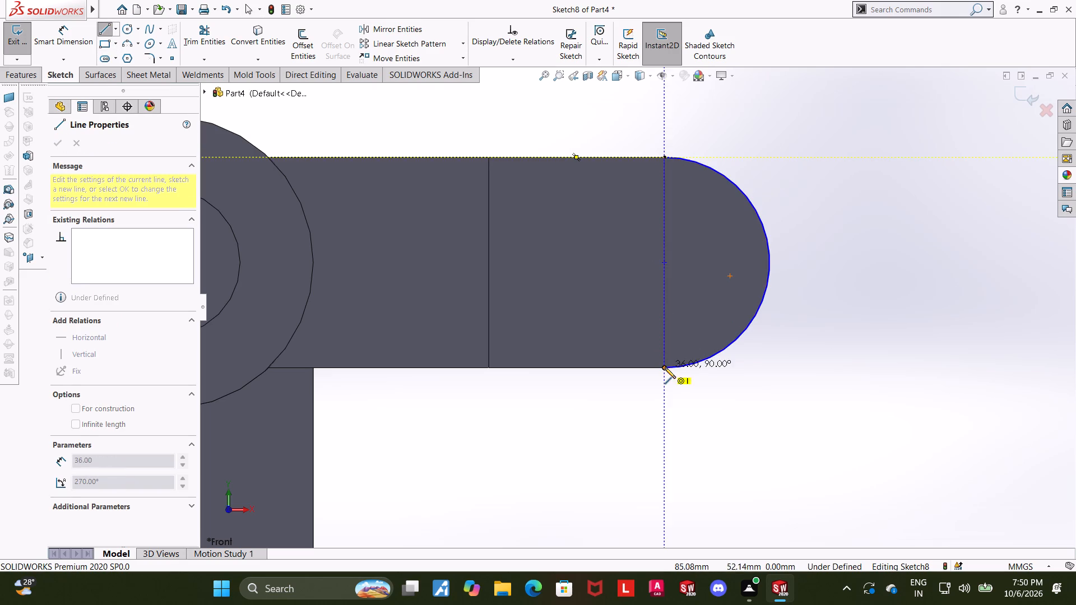
{"action": "left_click", "coordinate": [665, 367]}
{"action": "key", "text": "Escape"}
{"action": "key", "text": "Escape"}
{"action": "key", "text": "Escape"}
{"action": "key", "text": "Escape"}
Dimension the arc with an 18 mm radius and exit the sketch.
{"action": "middle_click_drag", "start_coordinate": [864, 210], "coordinate": [858, 213]}
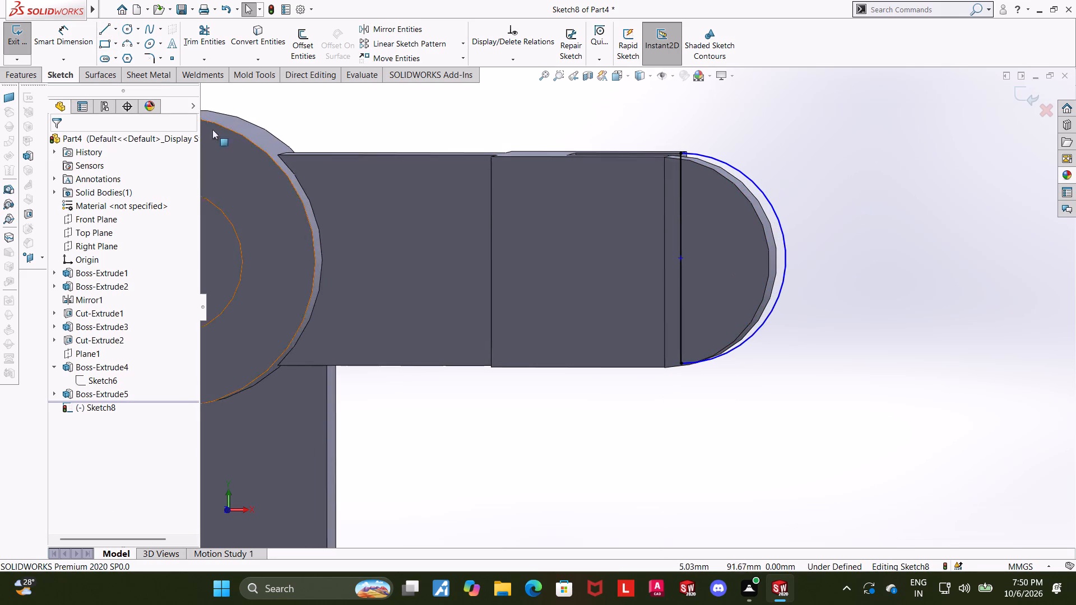
{"action": "left_click", "coordinate": [67, 35]}
{"action": "left_click", "coordinate": [781, 224]}
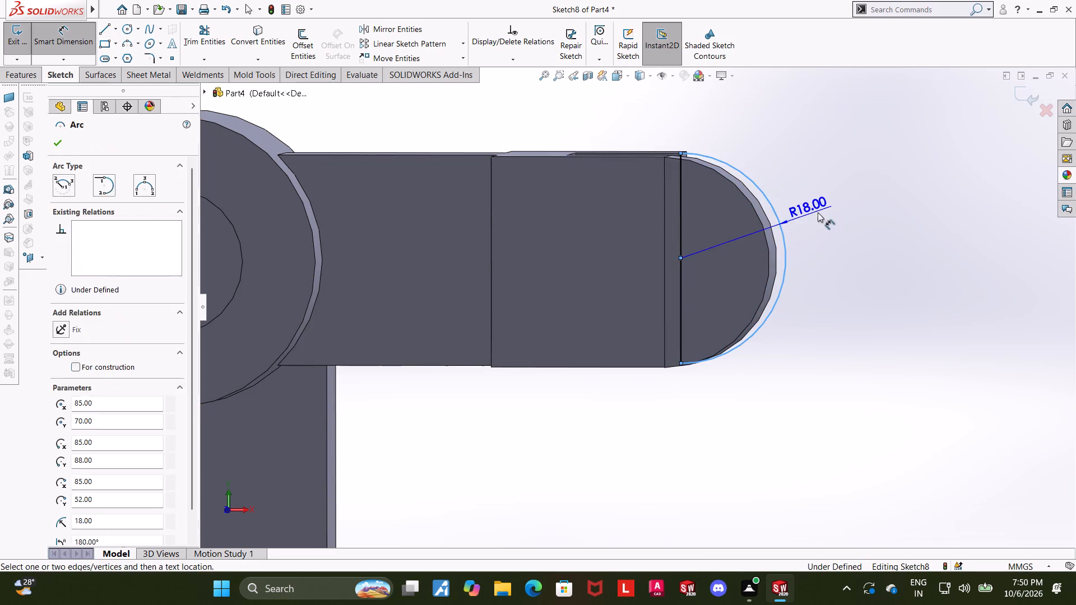
{"action": "left_click", "coordinate": [819, 212]}
{"action": "left_click", "coordinate": [766, 192]}
{"action": "scroll", "coordinate": [876, 242], "scroll_direction": "up", "scroll_amount": 2}
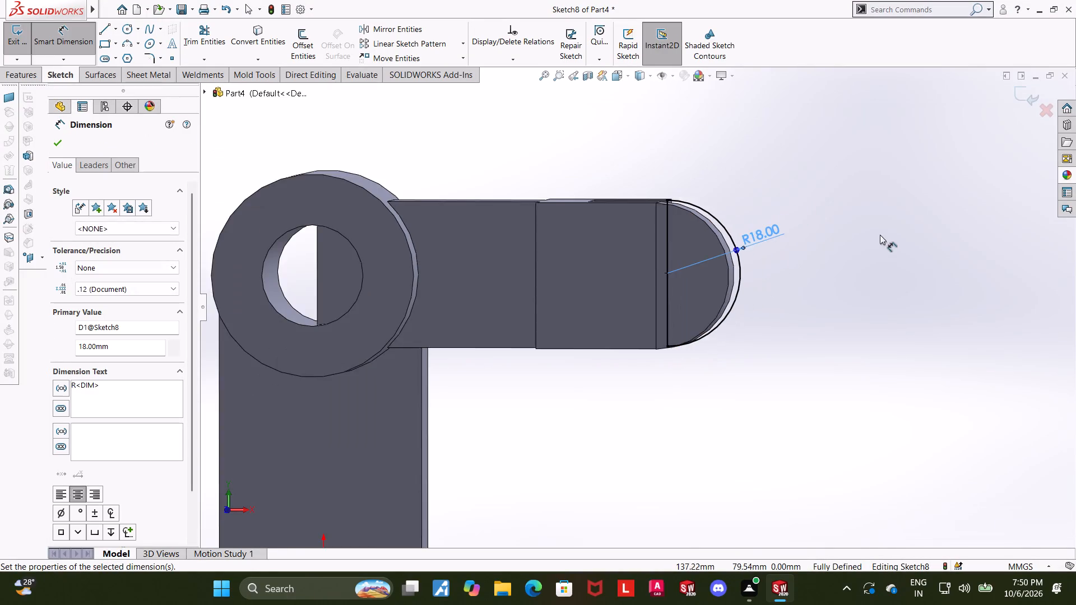
{"action": "middle_click_drag", "start_coordinate": [880, 234], "coordinate": [816, 236]}
{"action": "left_click", "coordinate": [1018, 89]}
Extrude the semicircle 15 mm in the reversed direction, merged with the near fork prong, to round its end.
{"action": "scroll", "coordinate": [986, 202], "scroll_direction": "up", "scroll_amount": 3}
{"action": "middle_click_drag", "start_coordinate": [902, 232], "coordinate": [888, 232]}
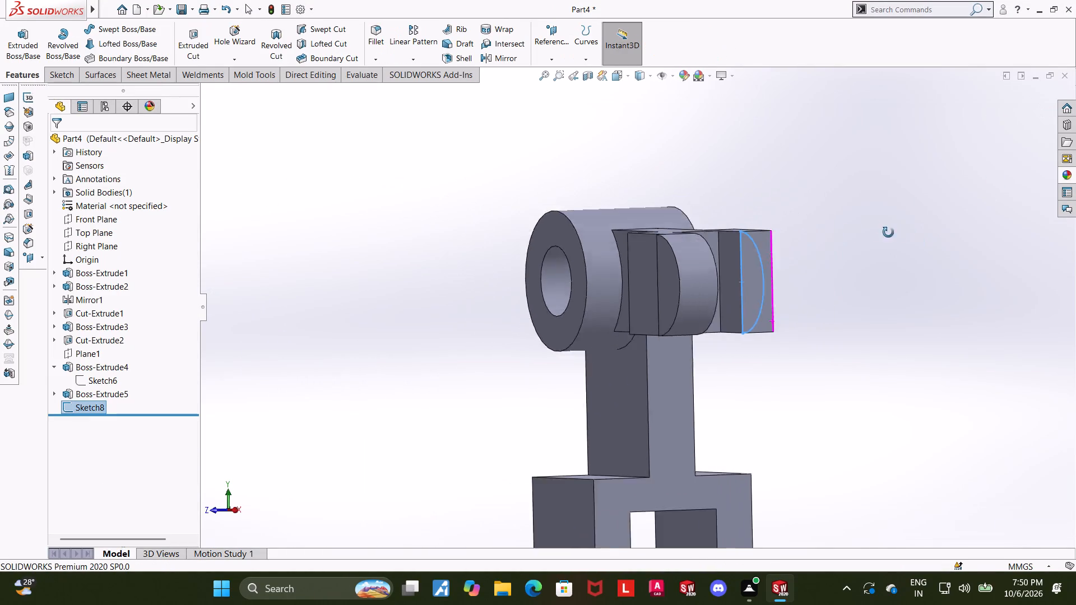
{"action": "middle_click_drag", "start_coordinate": [888, 232], "coordinate": [869, 235]}
{"action": "left_click", "coordinate": [31, 29]}
{"action": "middle_click_drag", "start_coordinate": [389, 282], "coordinate": [374, 282]}
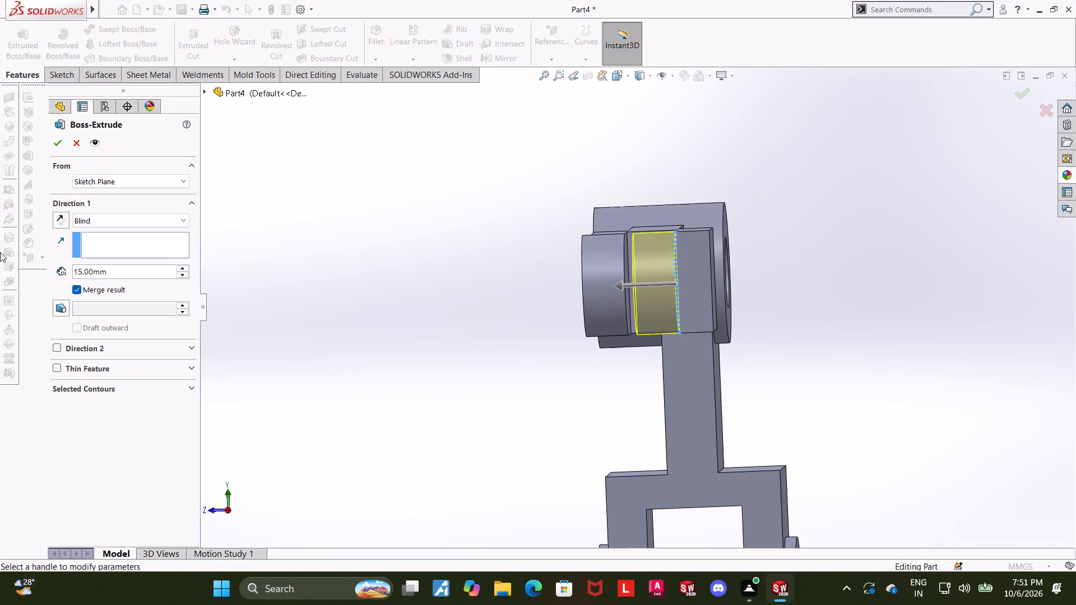
{"action": "left_click", "coordinate": [54, 220]}
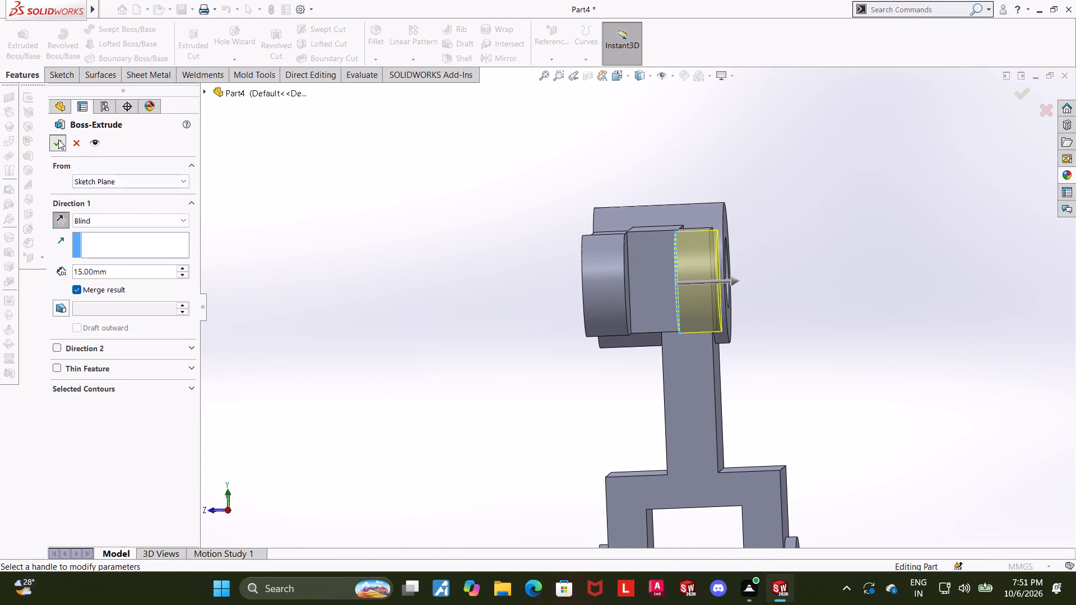
{"action": "left_click", "coordinate": [58, 139]}
{"action": "left_click", "coordinate": [256, 293]}
Examine both rounded fork prongs from several angles and check the far prong's rounded-end extrusion settings without changing them.
{"action": "middle_click_drag", "start_coordinate": [828, 246], "coordinate": [807, 283]}
{"action": "scroll", "coordinate": [807, 284], "scroll_direction": "up", "scroll_amount": 3}
{"action": "middle_click_drag", "start_coordinate": [803, 290], "coordinate": [790, 336]}
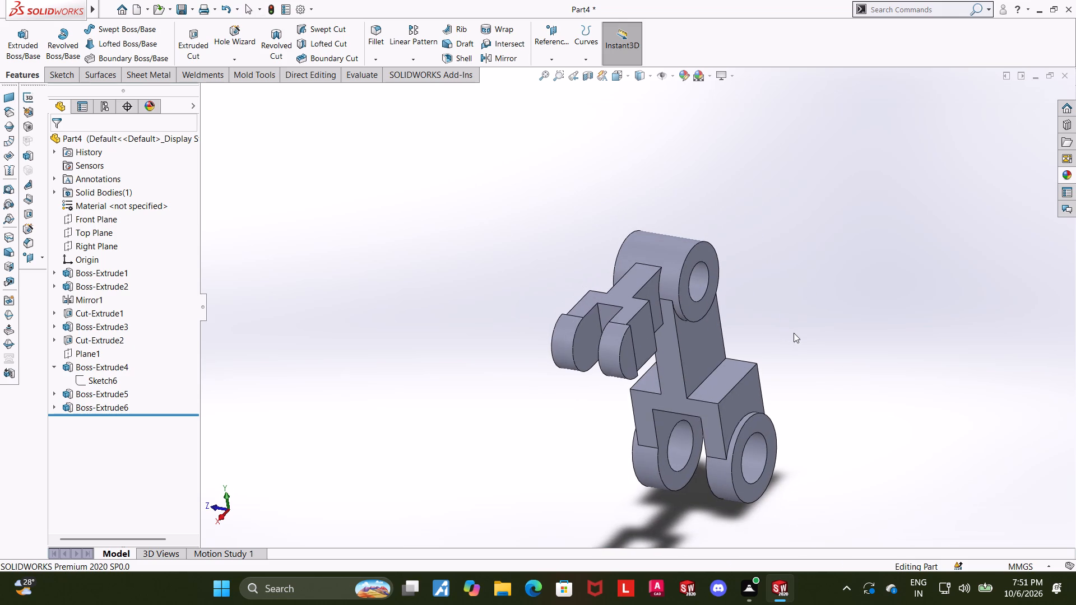
{"action": "scroll", "coordinate": [781, 364], "scroll_direction": "down", "scroll_amount": 2}
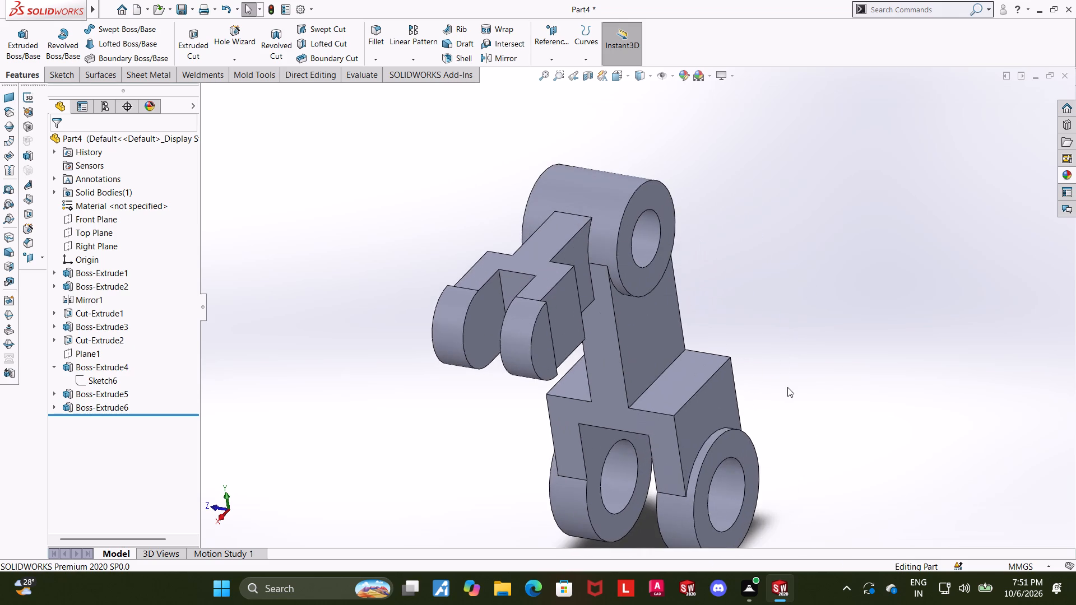
{"action": "middle_click_drag", "start_coordinate": [786, 387], "coordinate": [752, 378]}
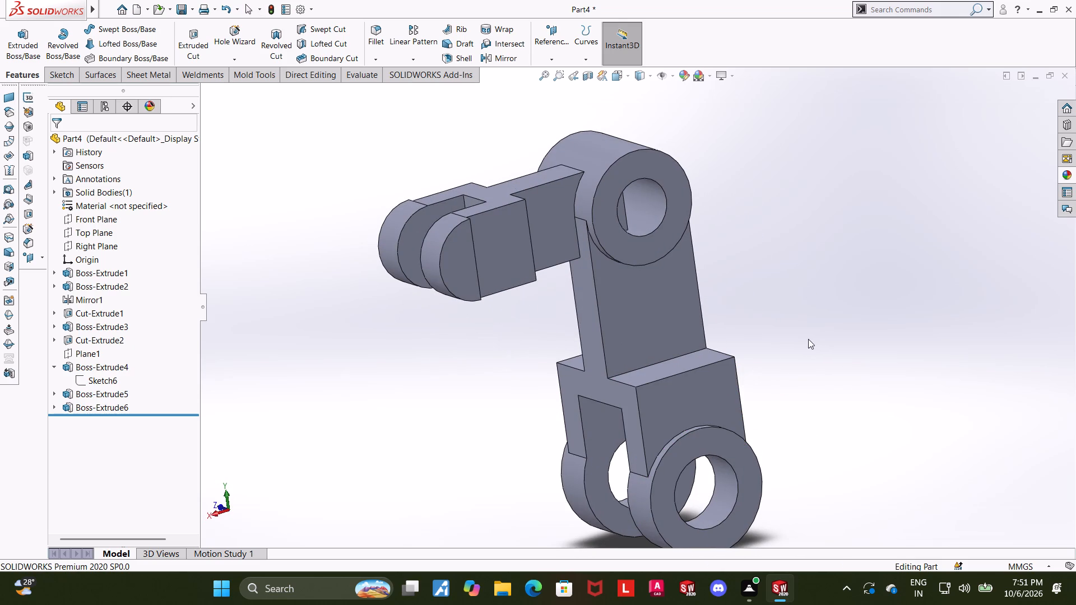
{"action": "middle_click_drag", "start_coordinate": [806, 338], "coordinate": [804, 375]}
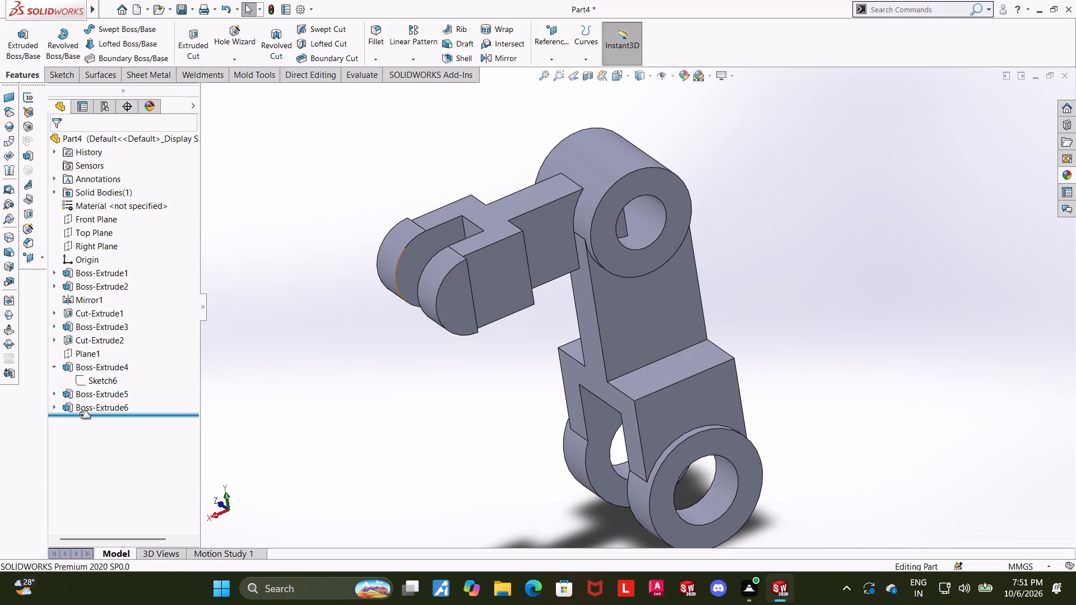
{"action": "left_click", "coordinate": [75, 396]}
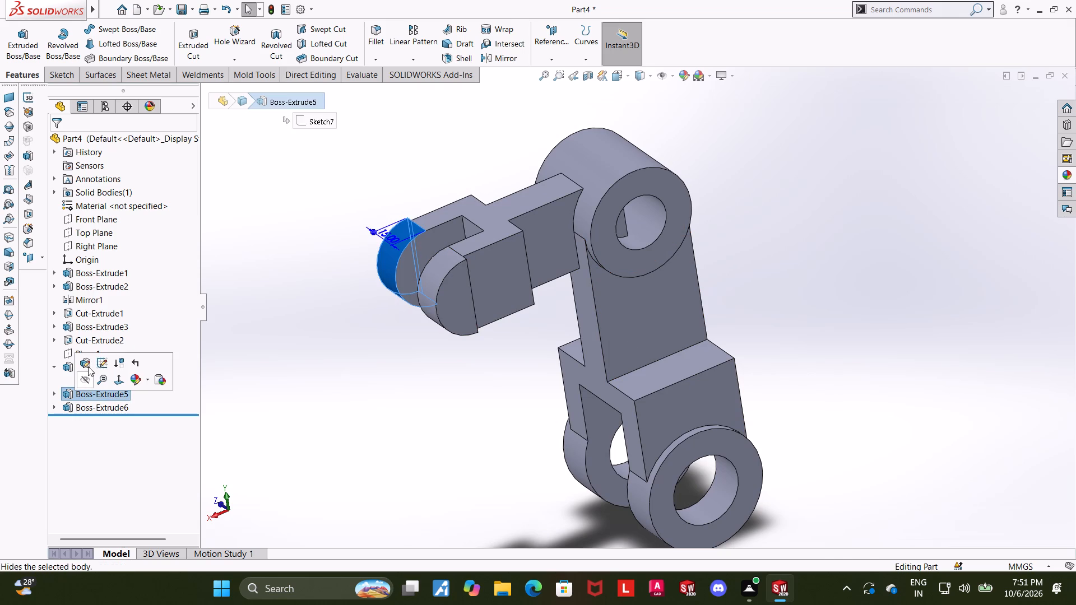
{"action": "left_click", "coordinate": [88, 366]}
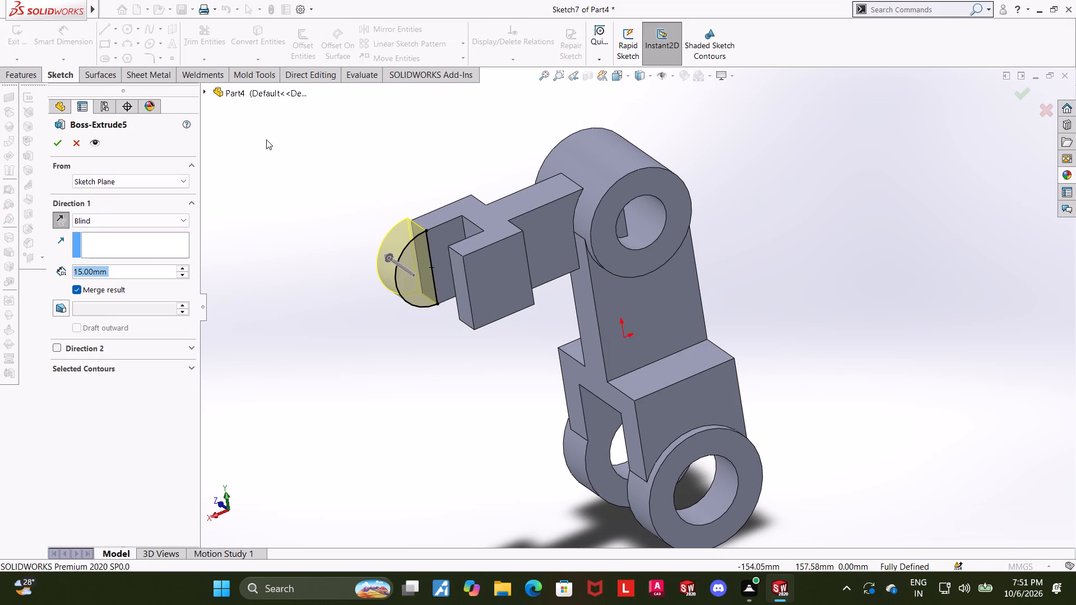
{"action": "left_click", "coordinate": [231, 91]}
{"action": "key", "text": "Escape"}
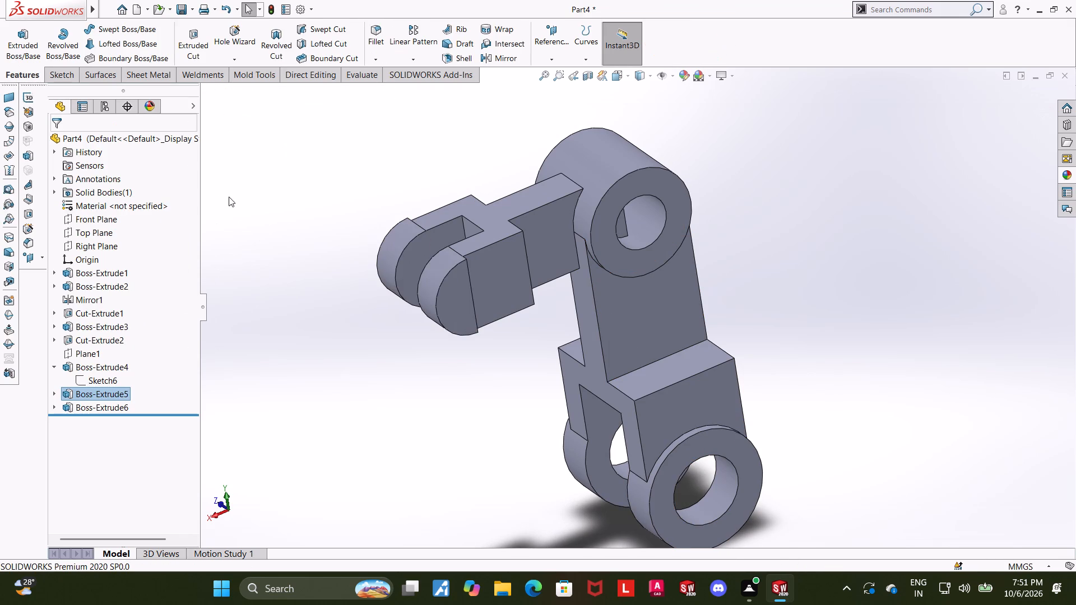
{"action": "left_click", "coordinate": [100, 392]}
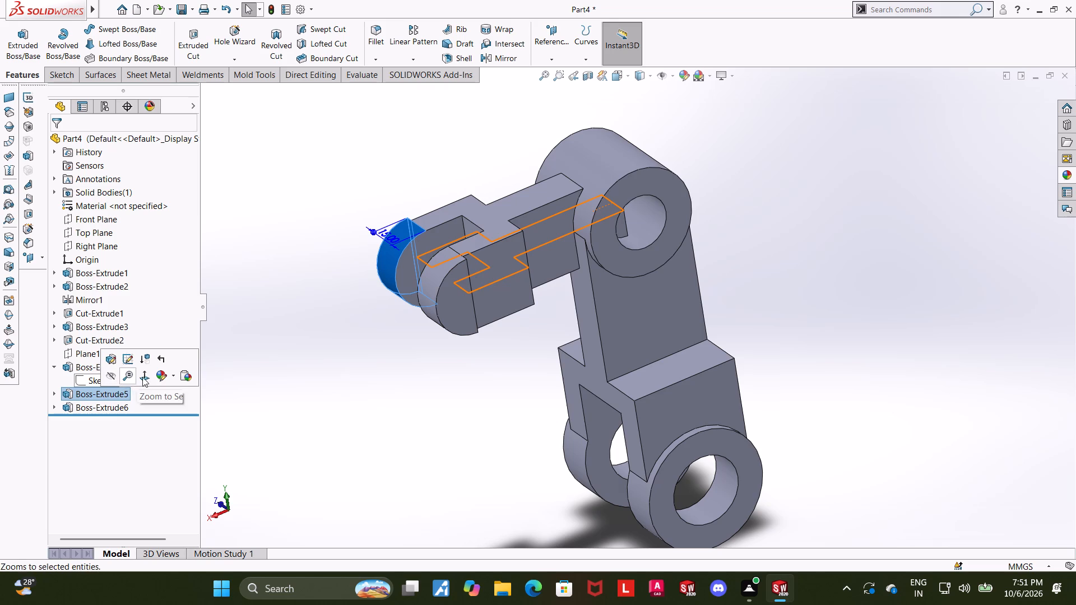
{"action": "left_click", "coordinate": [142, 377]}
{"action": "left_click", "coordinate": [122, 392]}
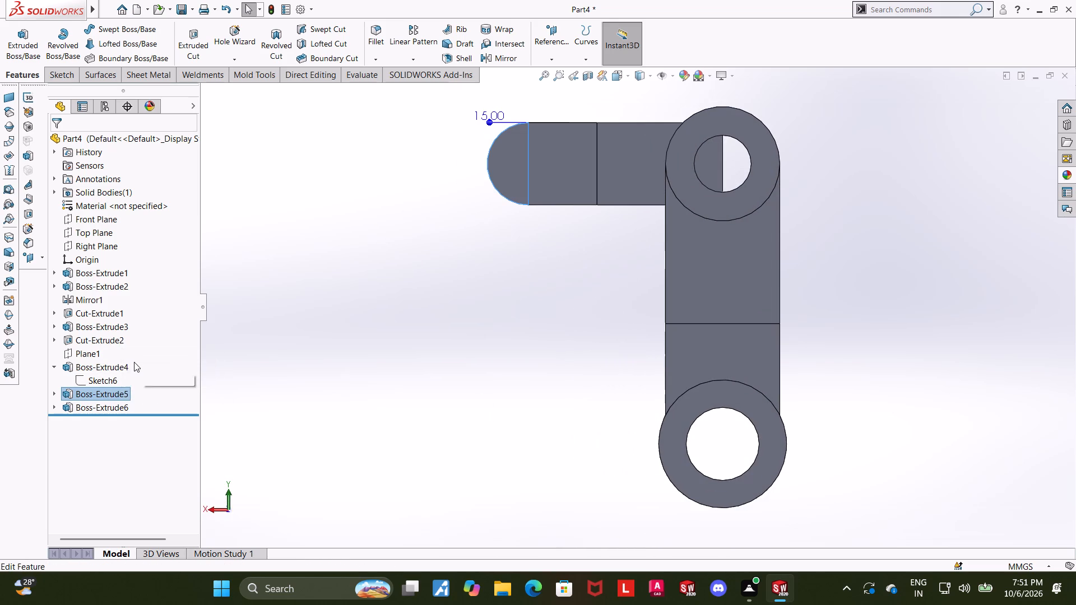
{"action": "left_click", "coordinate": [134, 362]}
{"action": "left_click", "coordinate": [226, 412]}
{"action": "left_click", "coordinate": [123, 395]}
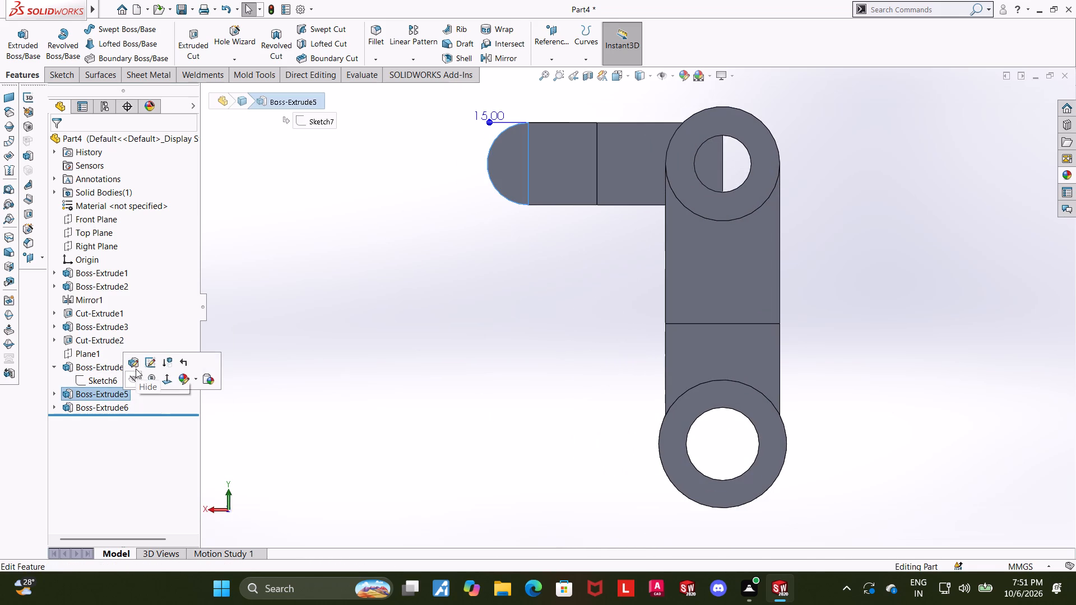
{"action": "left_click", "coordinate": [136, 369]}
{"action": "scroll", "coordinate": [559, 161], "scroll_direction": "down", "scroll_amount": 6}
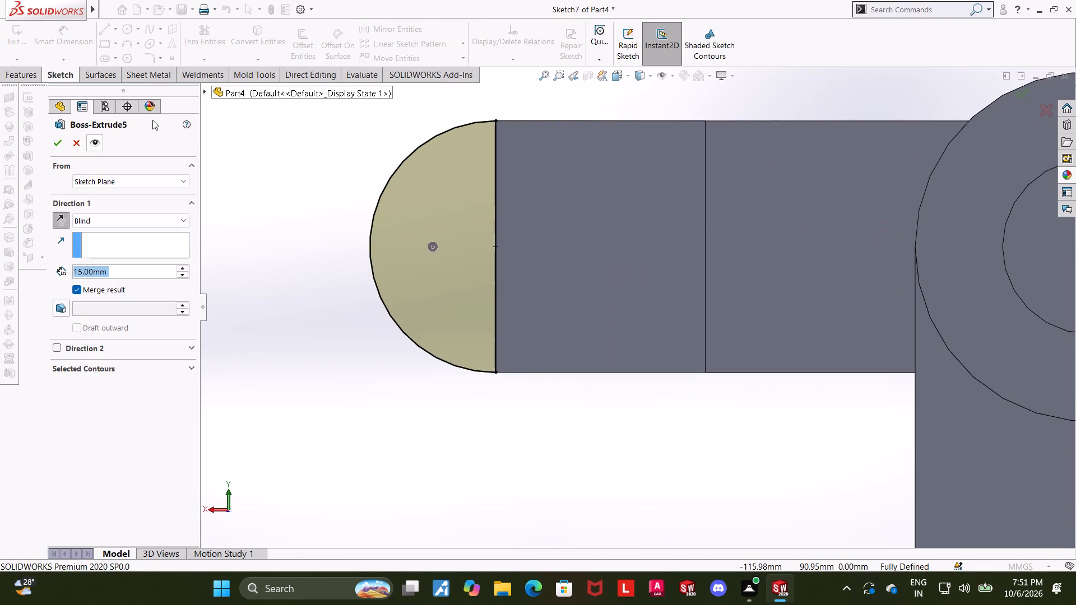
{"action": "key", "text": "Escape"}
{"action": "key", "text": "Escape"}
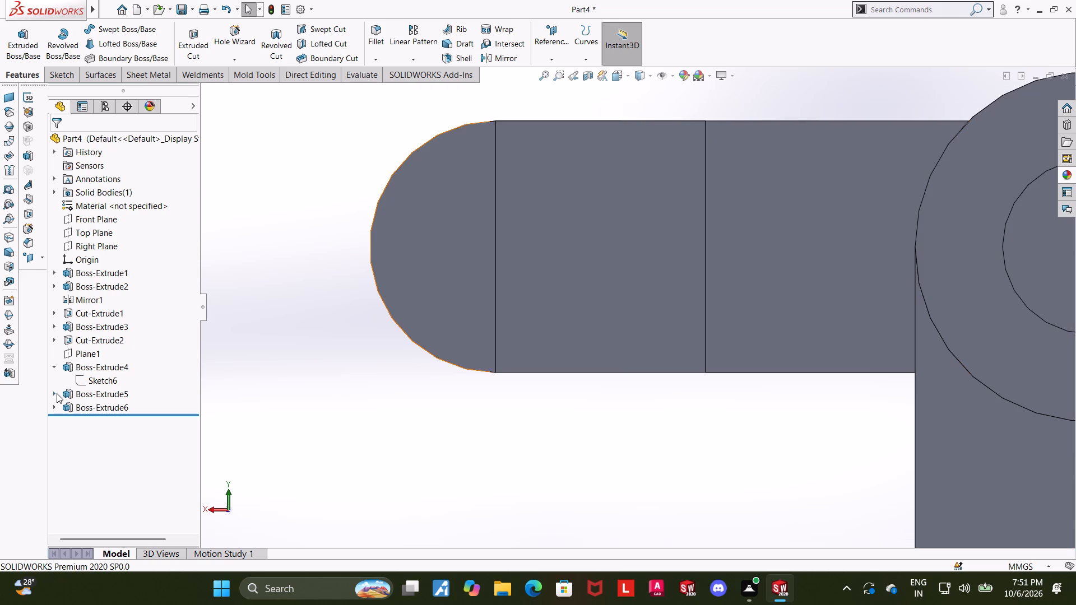
Reopen the far prong's rounded-end sketch and trim away its semicircular arc and vertical closing line.
{"action": "left_click", "coordinate": [57, 393]}
{"action": "left_click", "coordinate": [94, 405]}
{"action": "left_click", "coordinate": [102, 368]}
{"action": "left_click", "coordinate": [107, 407]}
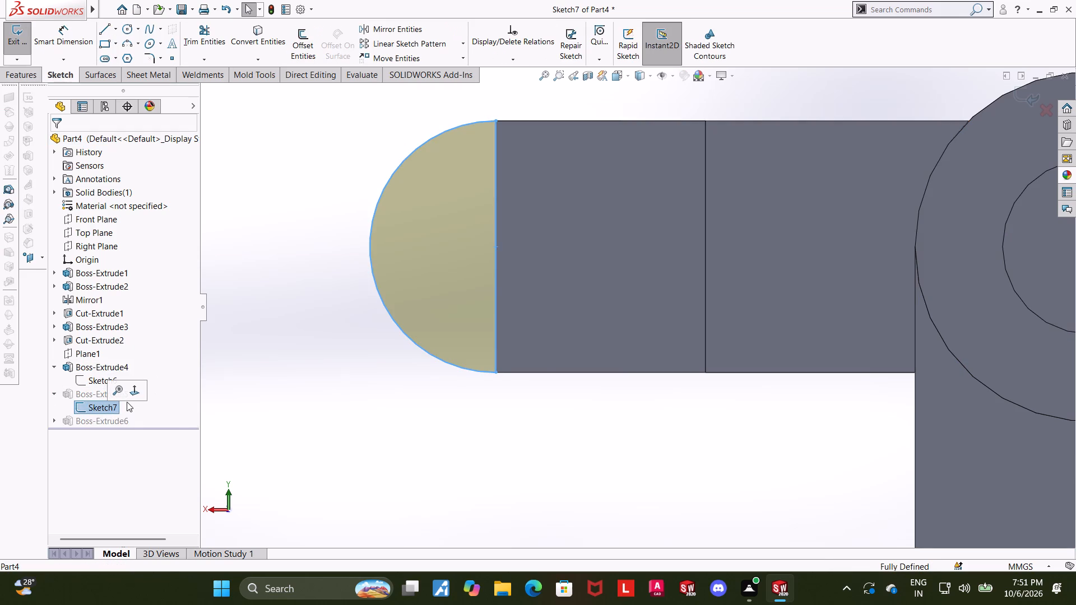
{"action": "left_click", "coordinate": [133, 397]}
{"action": "scroll", "coordinate": [754, 141], "scroll_direction": "down", "scroll_amount": 3}
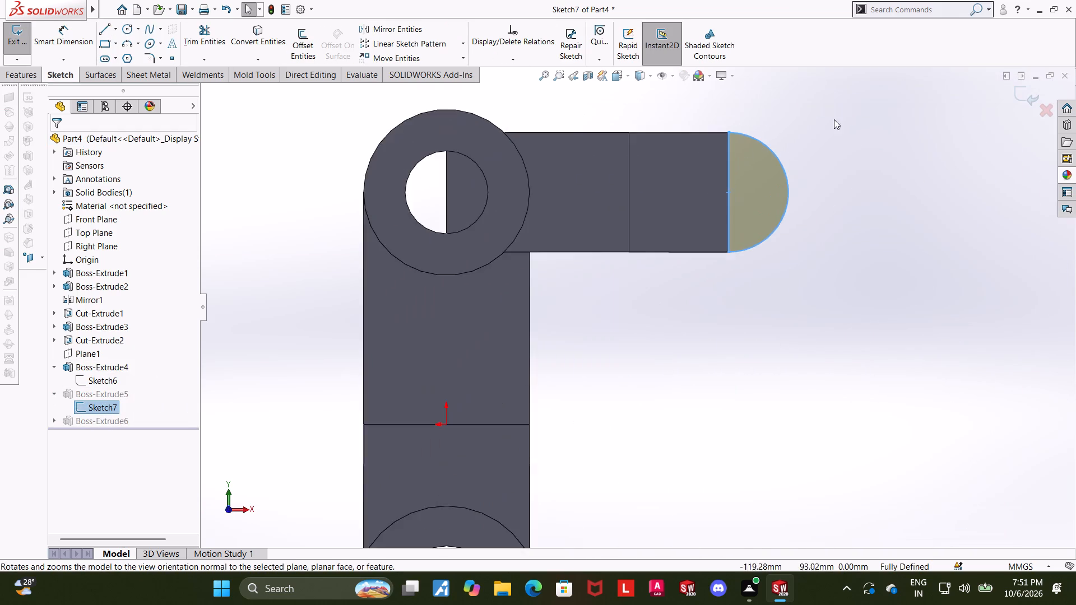
{"action": "scroll", "coordinate": [834, 119], "scroll_direction": "down", "scroll_amount": 2}
{"action": "left_click", "coordinate": [196, 42]}
{"action": "left_click_drag", "start_coordinate": [655, 237], "coordinate": [640, 237]}
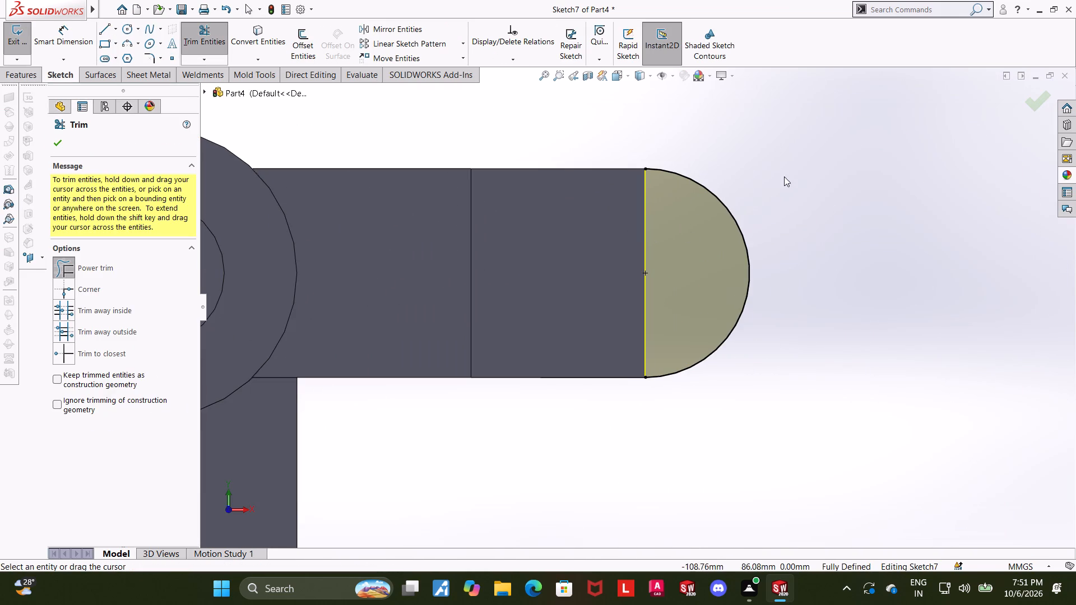
{"action": "left_click_drag", "start_coordinate": [778, 184], "coordinate": [499, 309]}
{"action": "key", "text": "Escape"}
Sketch an 18 mm radius circle centred on the far prong's end edge midpoint, and exit the sketch with the later features rebuilt.
{"action": "left_click", "coordinate": [132, 25]}
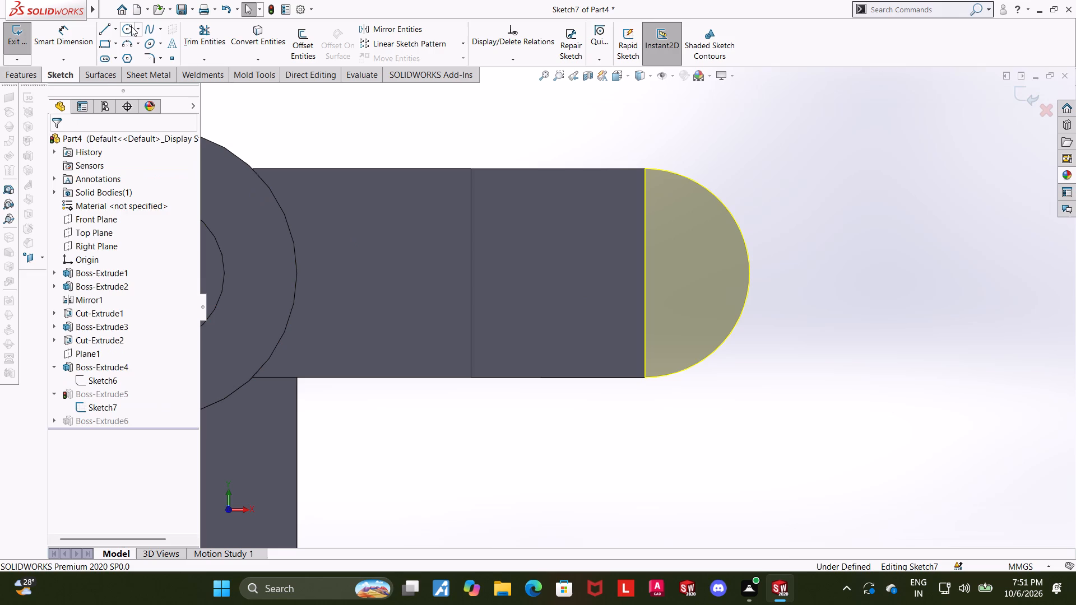
{"action": "left_click", "coordinate": [128, 29]}
{"action": "left_click", "coordinate": [644, 271]}
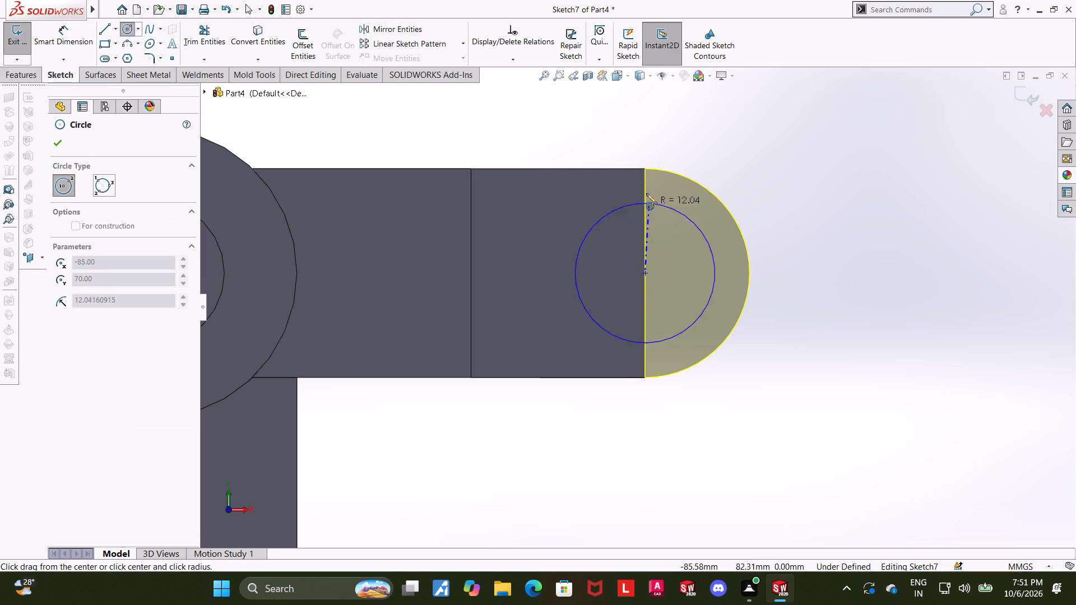
{"action": "left_click", "coordinate": [645, 168]}
{"action": "key", "text": "Escape"}
{"action": "key", "text": "Escape"}
{"action": "key", "text": "Escape"}
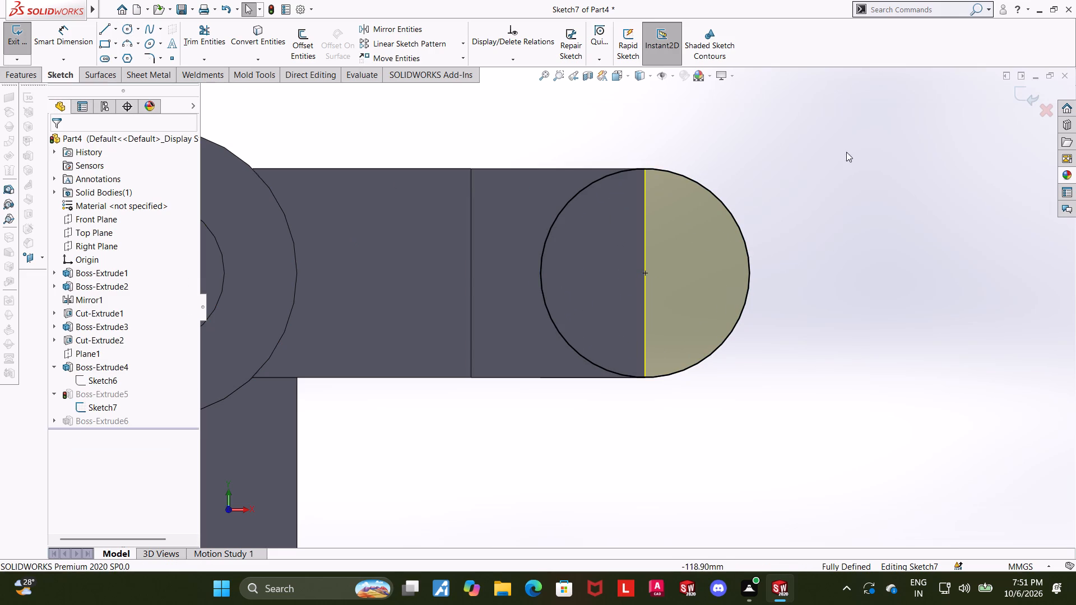
{"action": "left_click", "coordinate": [1017, 97]}
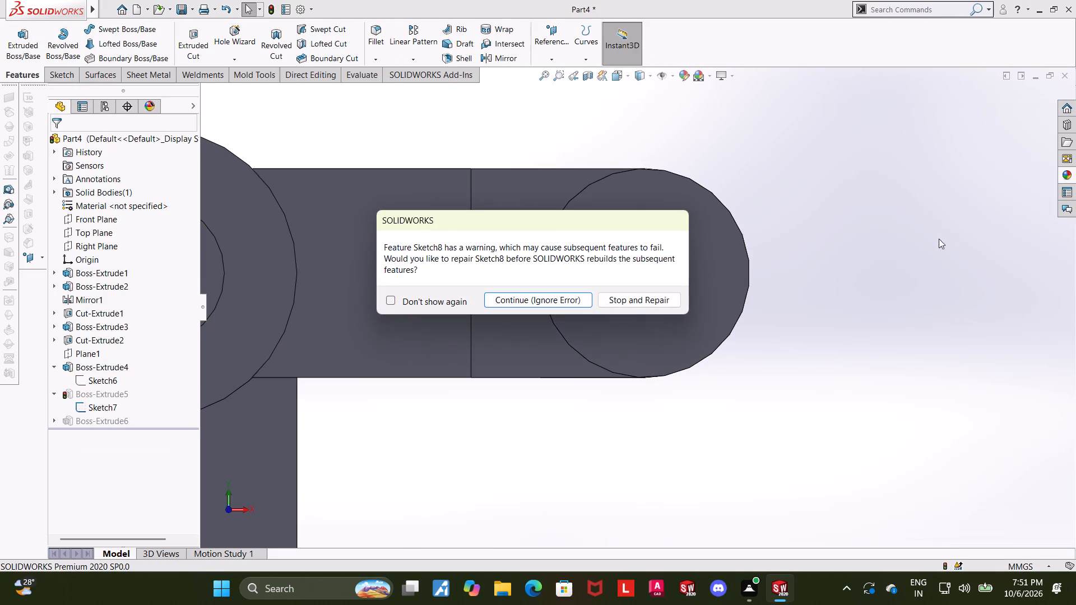
{"action": "left_click", "coordinate": [523, 297]}
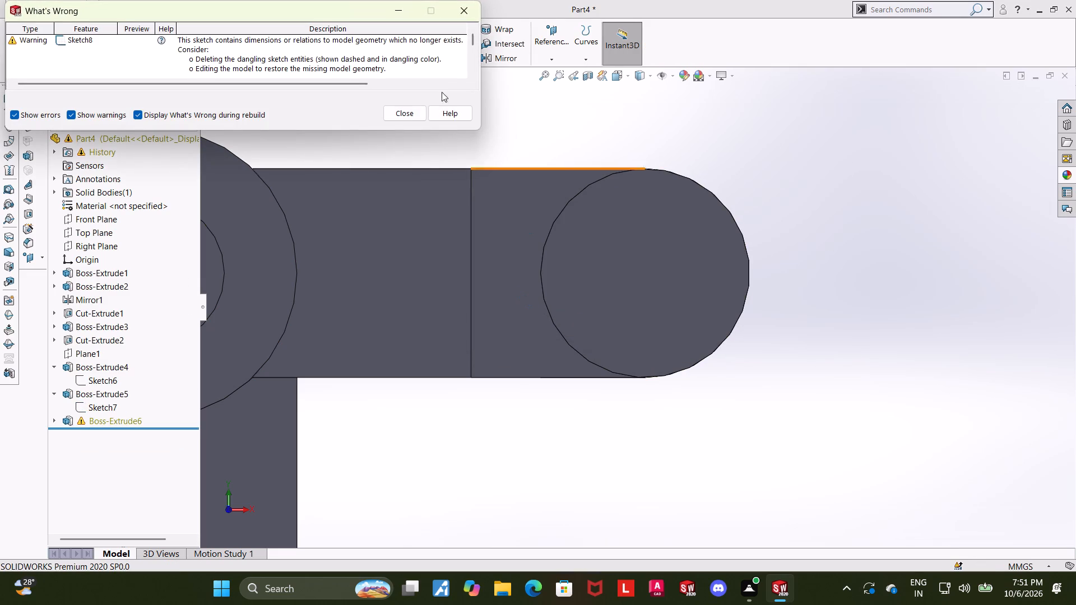
{"action": "left_click", "coordinate": [463, 12]}
Reopen the near prong's rounded-end sketch and trim away its arc and vertical closing line.
{"action": "left_click", "coordinate": [100, 425]}
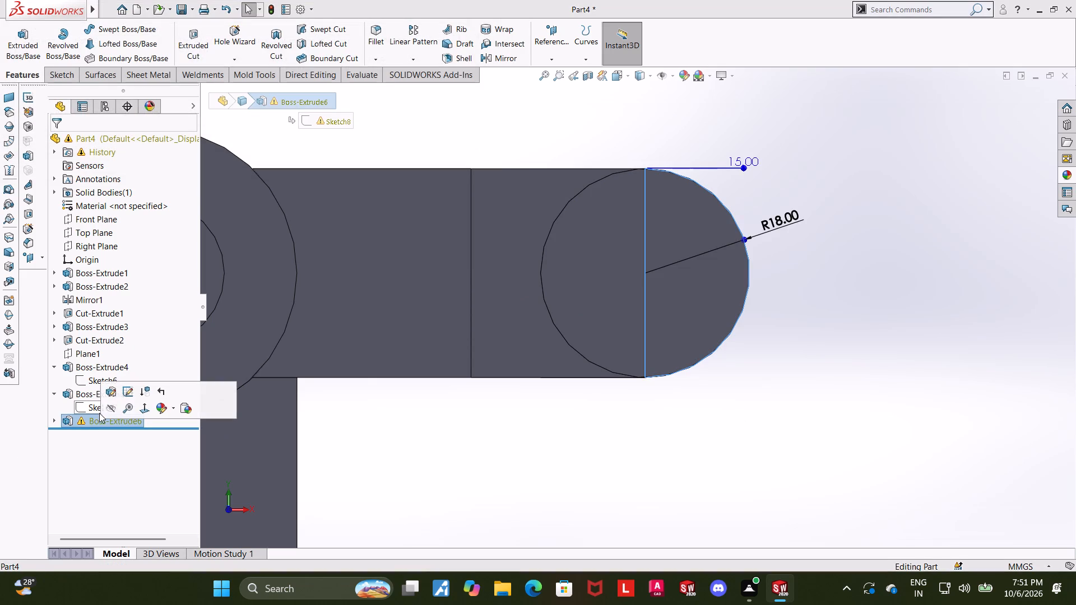
{"action": "left_click", "coordinate": [57, 420]}
{"action": "left_click", "coordinate": [102, 432]}
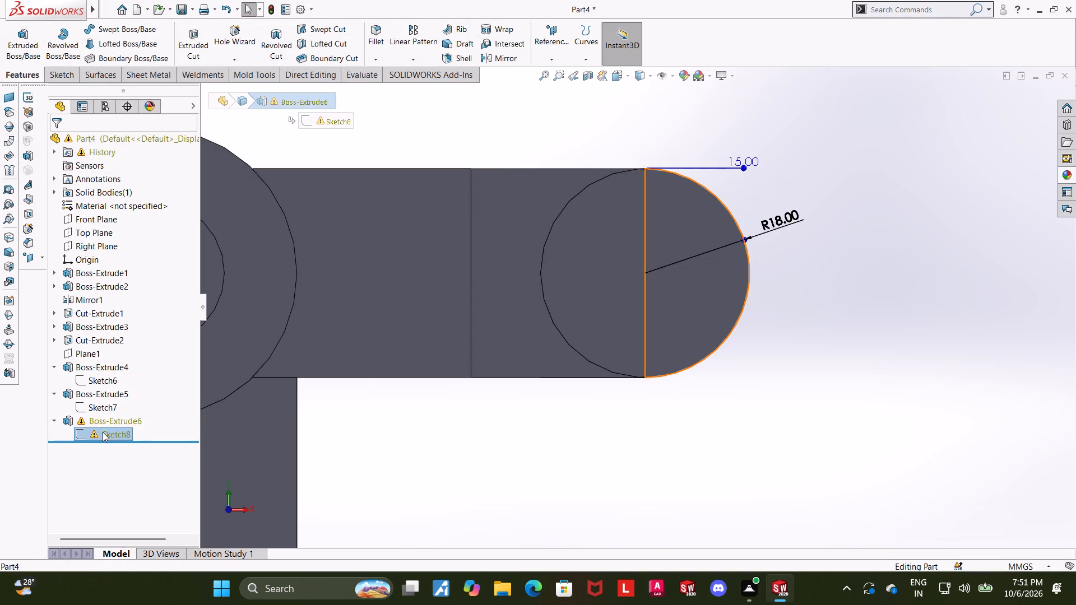
{"action": "left_click", "coordinate": [145, 416]}
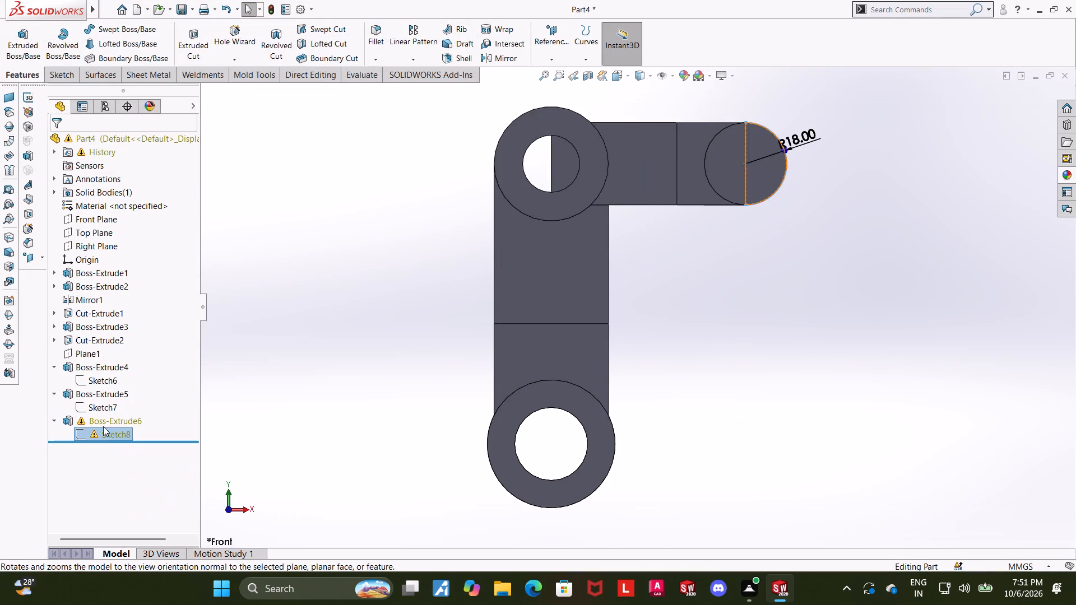
{"action": "left_click", "coordinate": [103, 436]}
{"action": "left_click", "coordinate": [114, 403]}
{"action": "scroll", "coordinate": [763, 184], "scroll_direction": "down", "scroll_amount": 3}
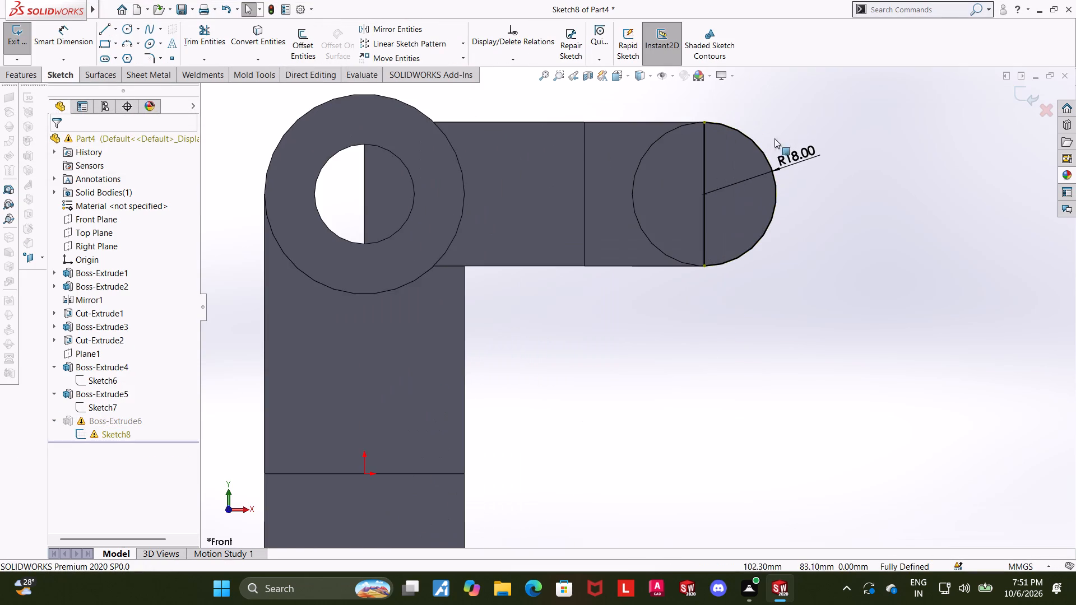
{"action": "left_click", "coordinate": [202, 38]}
{"action": "left_click_drag", "start_coordinate": [745, 197], "coordinate": [721, 203]}
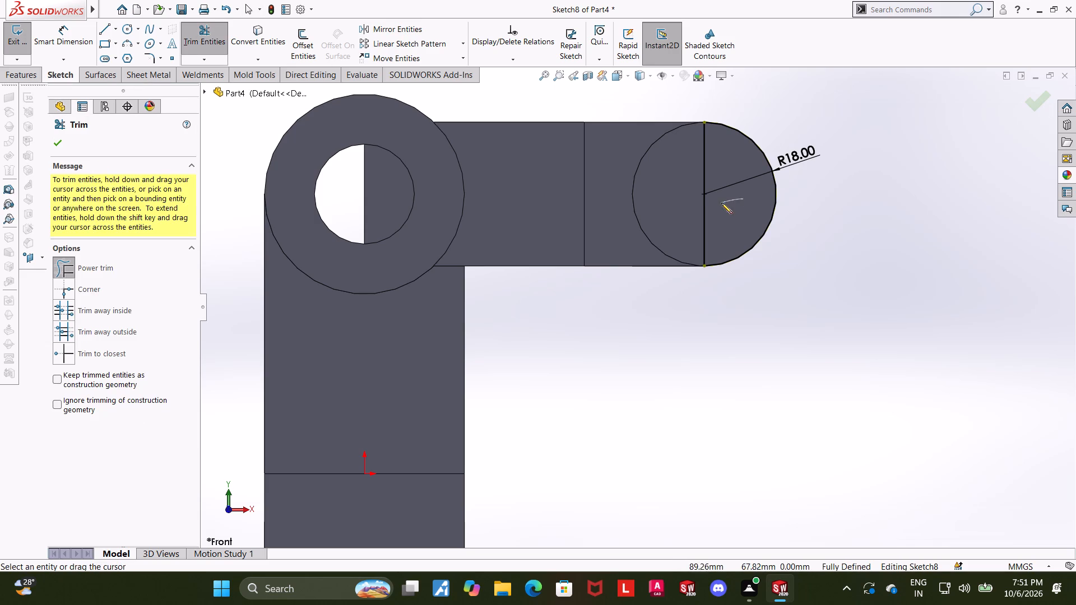
{"action": "left_click_drag", "start_coordinate": [721, 203], "coordinate": [844, 204]}
{"action": "key", "text": "Escape"}
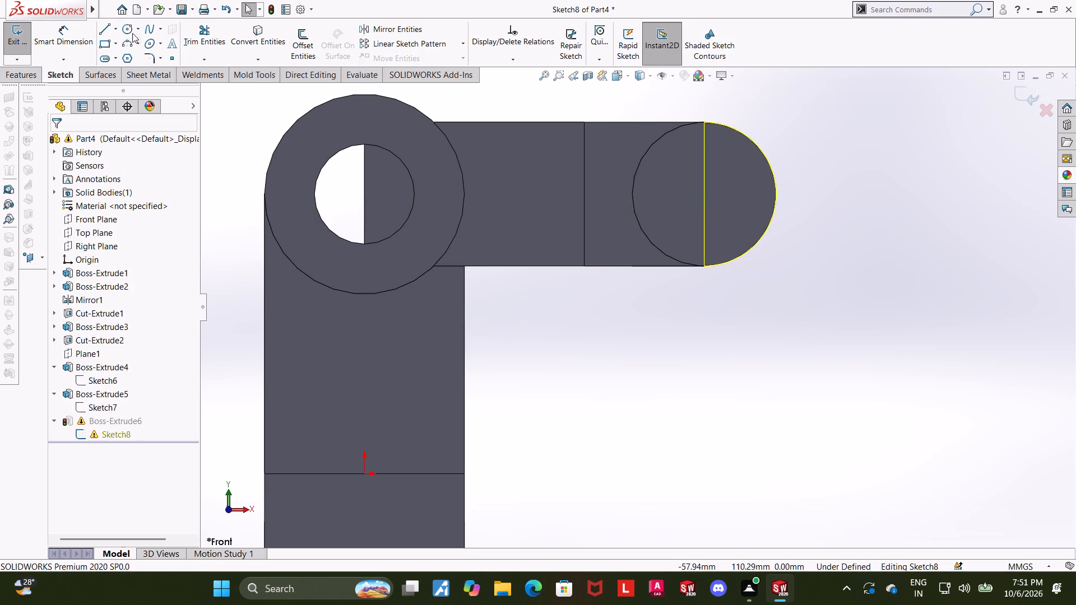
Sketch an 18 mm radius circle centred on the midpoint of the near prong's end edge.
{"action": "left_click", "coordinate": [131, 25]}
{"action": "left_click", "coordinate": [128, 29]}
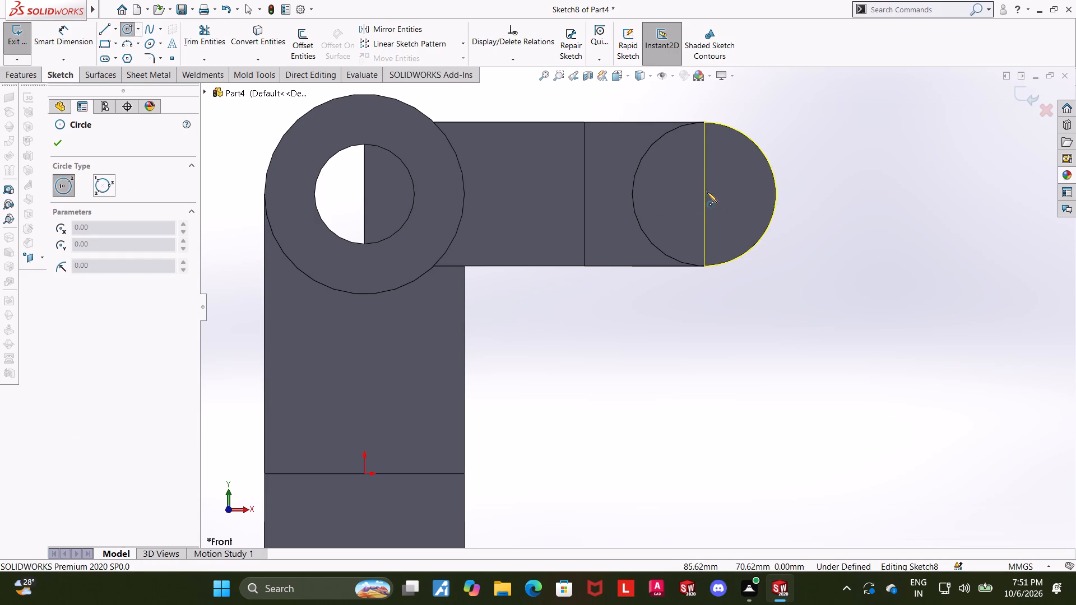
{"action": "left_click", "coordinate": [703, 193]}
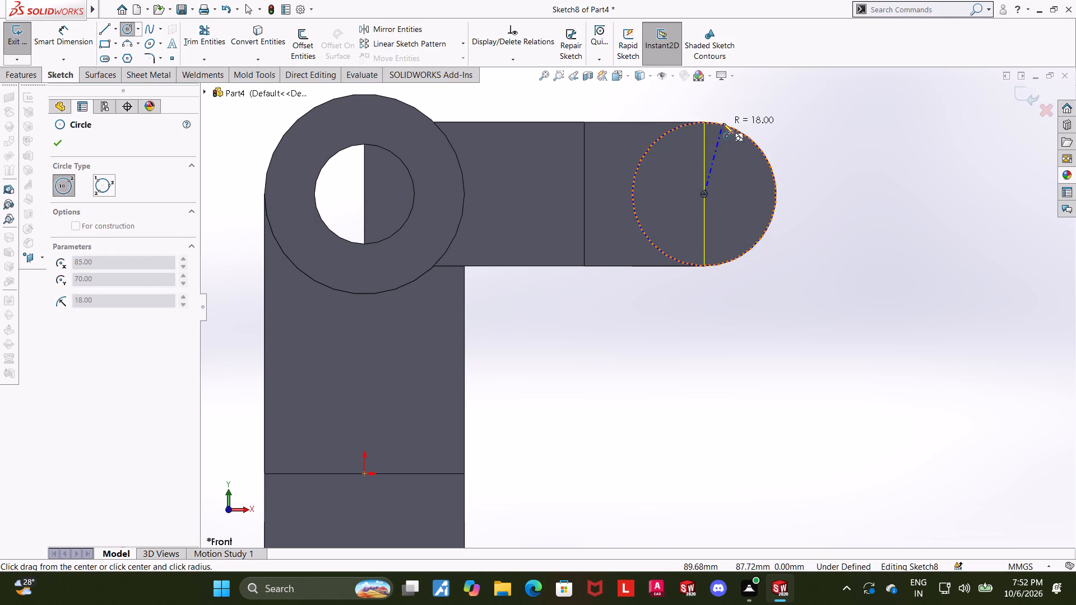
{"action": "left_click", "coordinate": [723, 123]}
{"action": "key", "text": "Escape"}
{"action": "key", "text": "Escape"}
{"action": "left_click", "coordinate": [952, 156]}
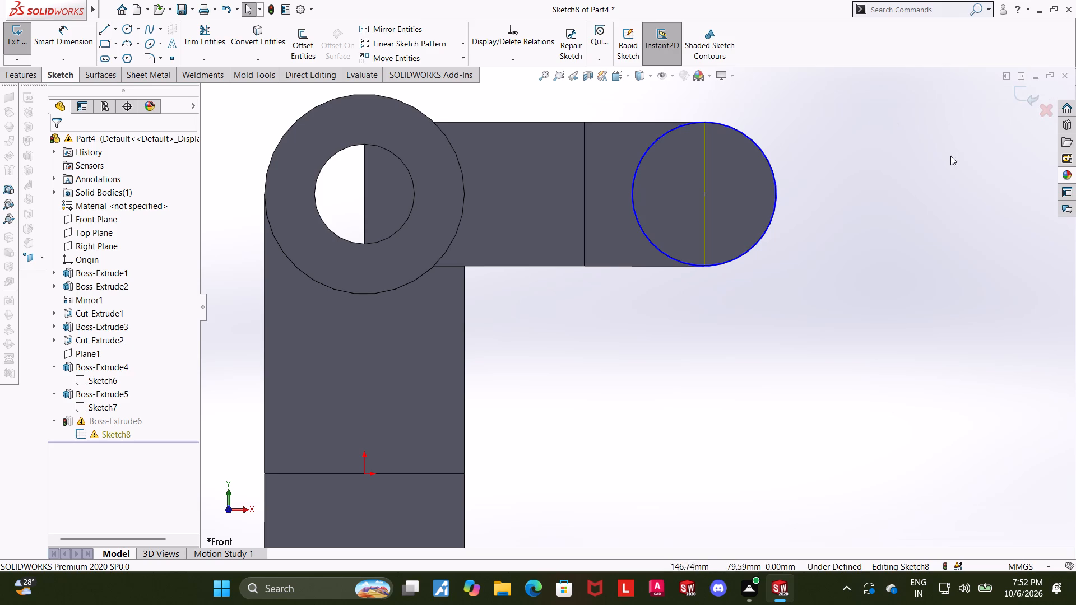
Dimension the near prong's circle with a 36 mm diameter and exit the sketch.
{"action": "left_click", "coordinate": [47, 36]}
{"action": "left_click", "coordinate": [772, 179]}
{"action": "left_click", "coordinate": [820, 186]}
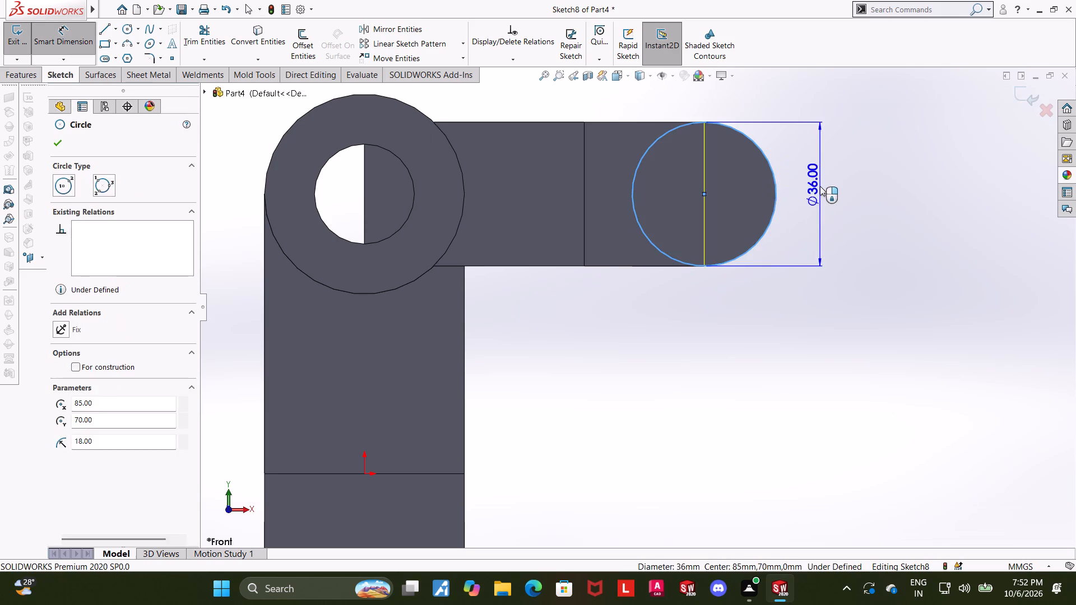
{"action": "left_click", "coordinate": [775, 168]}
{"action": "left_click", "coordinate": [1004, 157]}
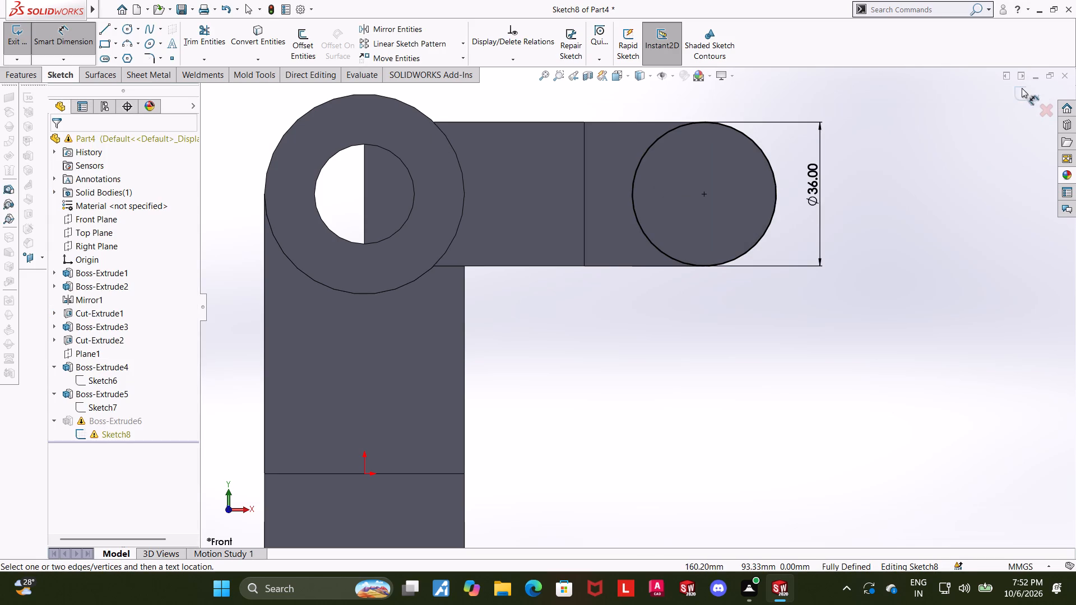
{"action": "left_click", "coordinate": [1022, 88]}
Examine the reworked prong ends from several angles and reopen the near prong's circle sketch, viewed from the back.
{"action": "middle_click_drag", "start_coordinate": [974, 177], "coordinate": [948, 183]}
{"action": "left_click", "coordinate": [420, 114]}
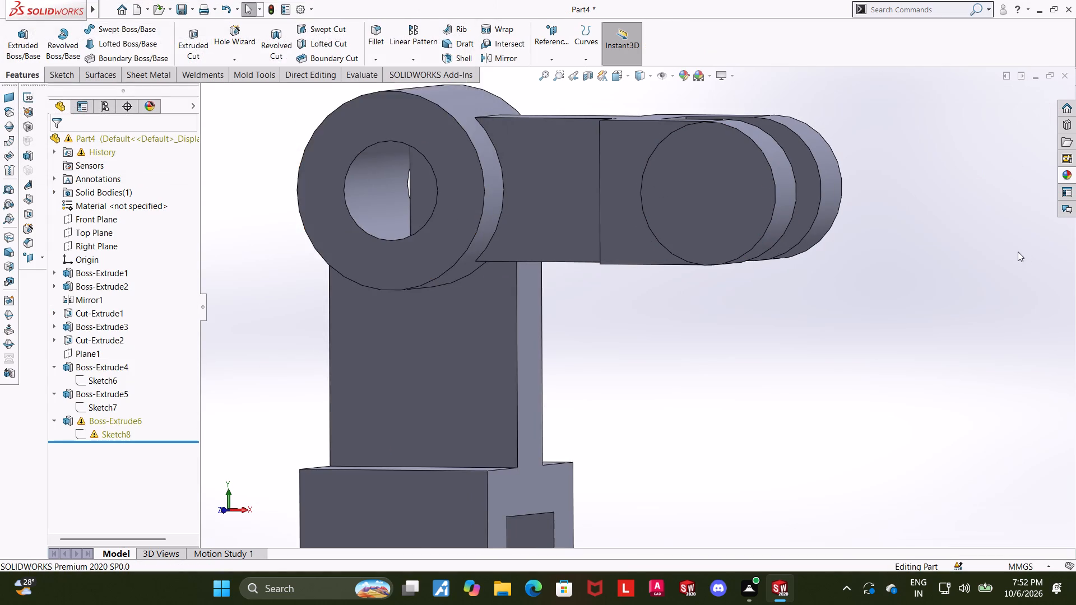
{"action": "middle_click_drag", "start_coordinate": [1013, 252], "coordinate": [873, 268]}
{"action": "middle_click_drag", "start_coordinate": [311, 399], "coordinate": [331, 443]}
{"action": "scroll", "coordinate": [324, 457], "scroll_direction": "up", "scroll_amount": 1}
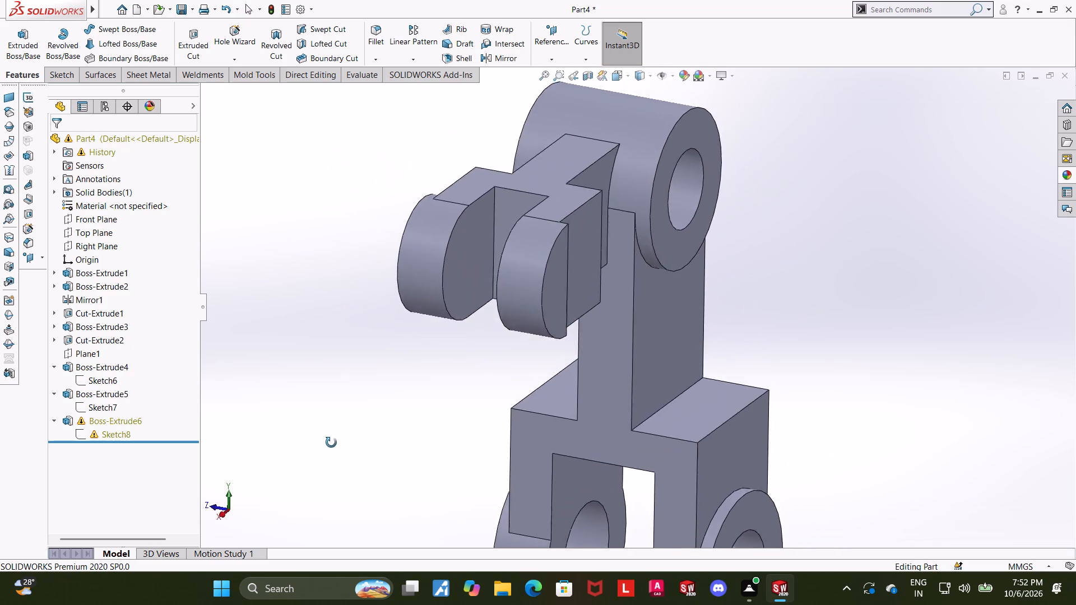
{"action": "middle_click_drag", "start_coordinate": [331, 443], "coordinate": [363, 439]}
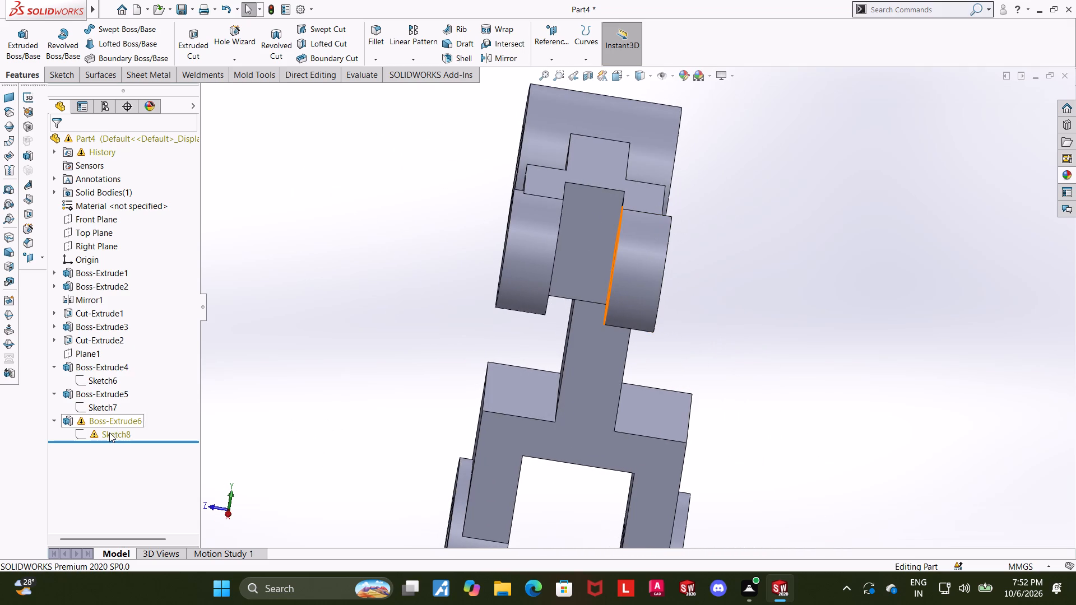
{"action": "left_click", "coordinate": [109, 432]}
{"action": "left_click", "coordinate": [120, 404]}
{"action": "left_click", "coordinate": [117, 430]}
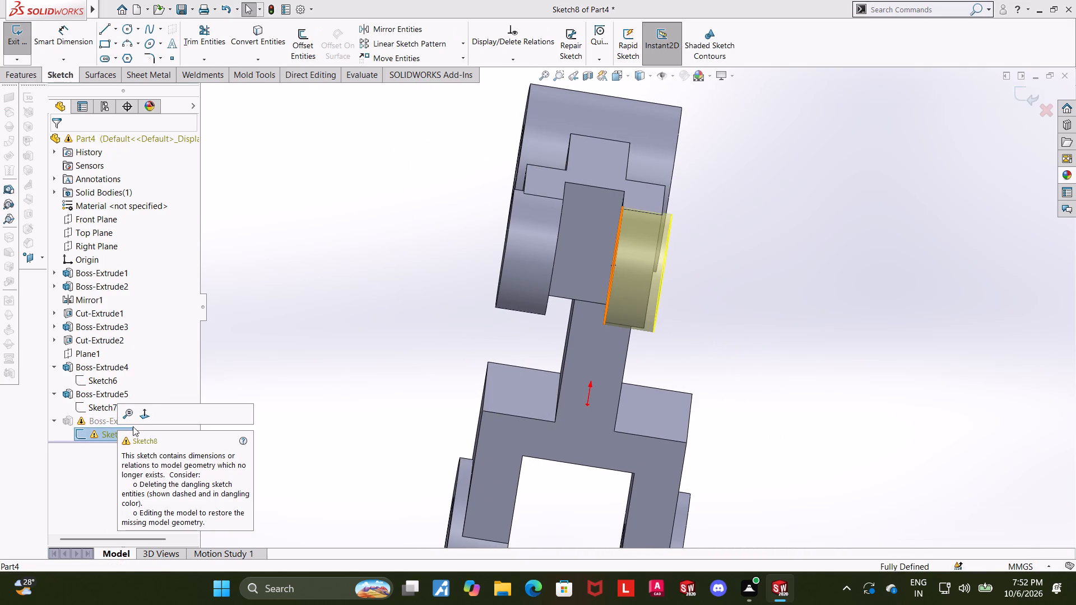
{"action": "left_click", "coordinate": [146, 415]}
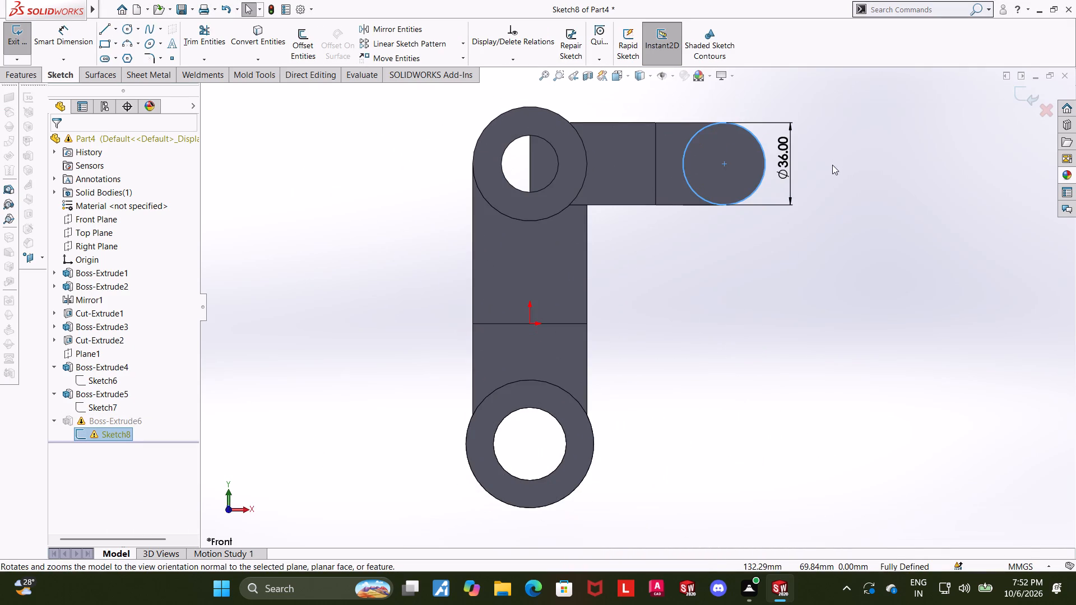
{"action": "scroll", "coordinate": [832, 165], "scroll_direction": "down", "scroll_amount": 1}
{"action": "middle_click_drag", "start_coordinate": [826, 177], "coordinate": [613, 302]}
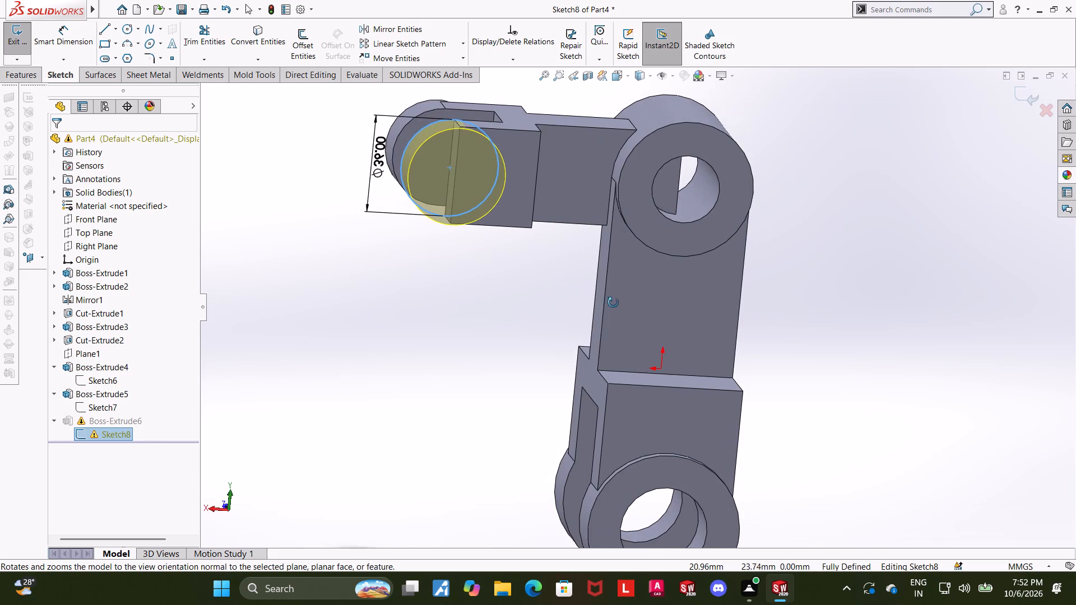
{"action": "middle_click_drag", "start_coordinate": [613, 302], "coordinate": [613, 304]}
{"action": "left_click", "coordinate": [624, 72]}
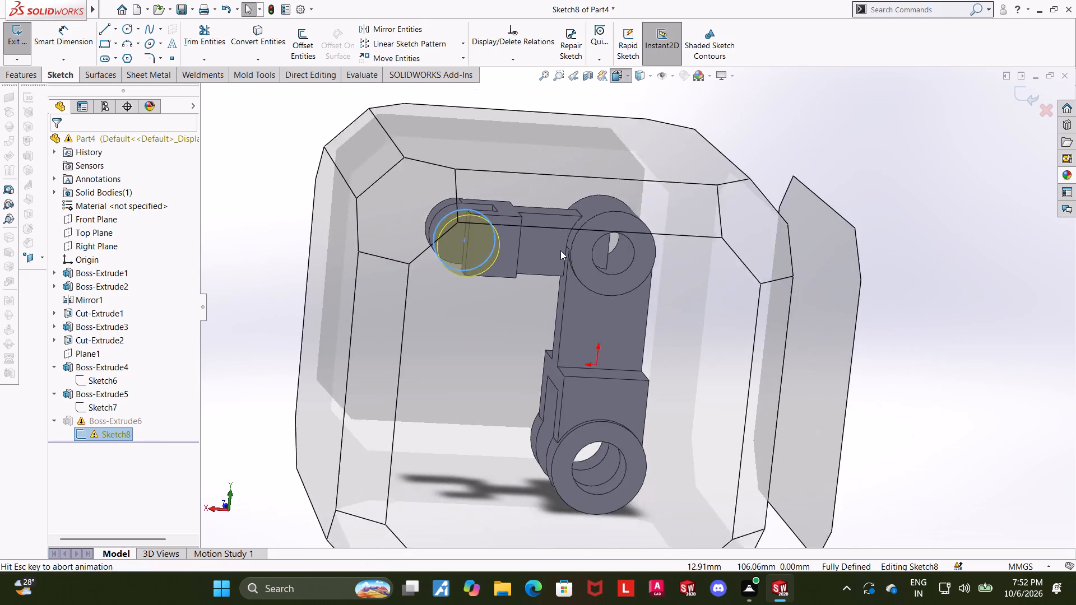
{"action": "left_click", "coordinate": [537, 328]}
{"action": "scroll", "coordinate": [613, 146], "scroll_direction": "down", "scroll_amount": 2}
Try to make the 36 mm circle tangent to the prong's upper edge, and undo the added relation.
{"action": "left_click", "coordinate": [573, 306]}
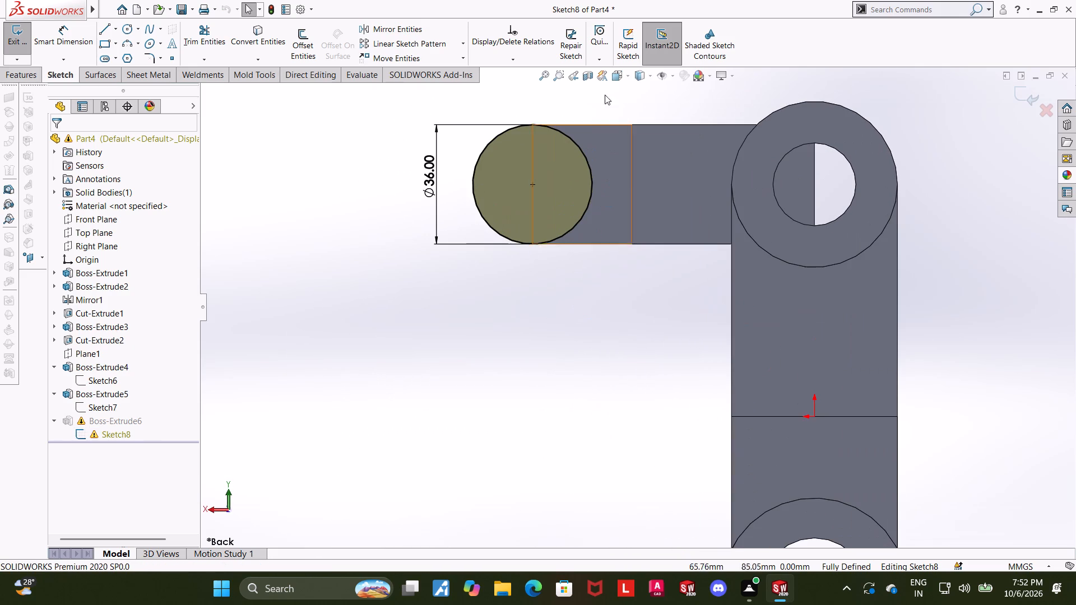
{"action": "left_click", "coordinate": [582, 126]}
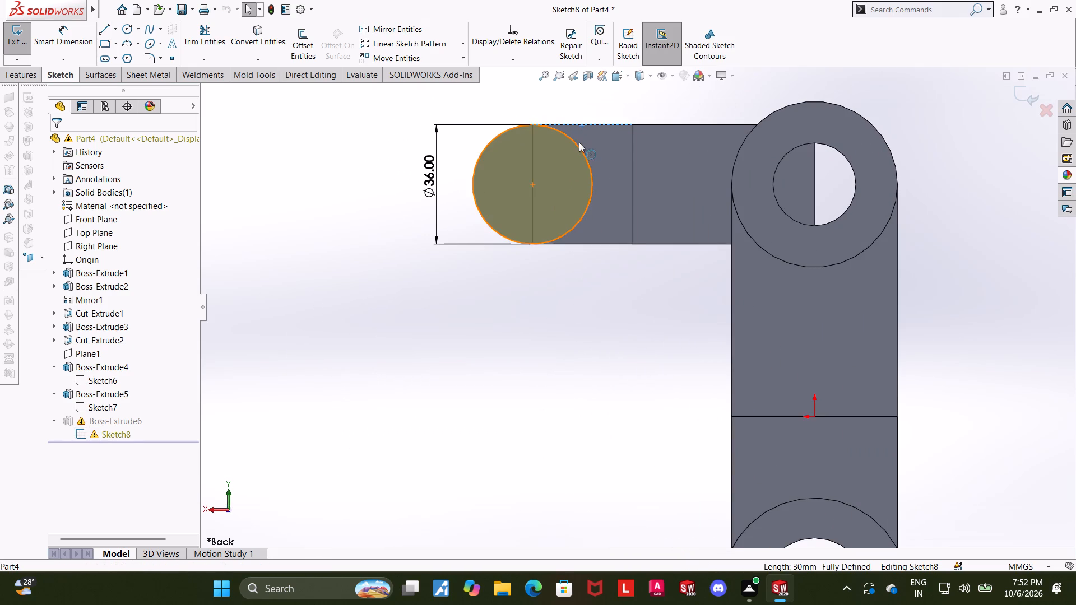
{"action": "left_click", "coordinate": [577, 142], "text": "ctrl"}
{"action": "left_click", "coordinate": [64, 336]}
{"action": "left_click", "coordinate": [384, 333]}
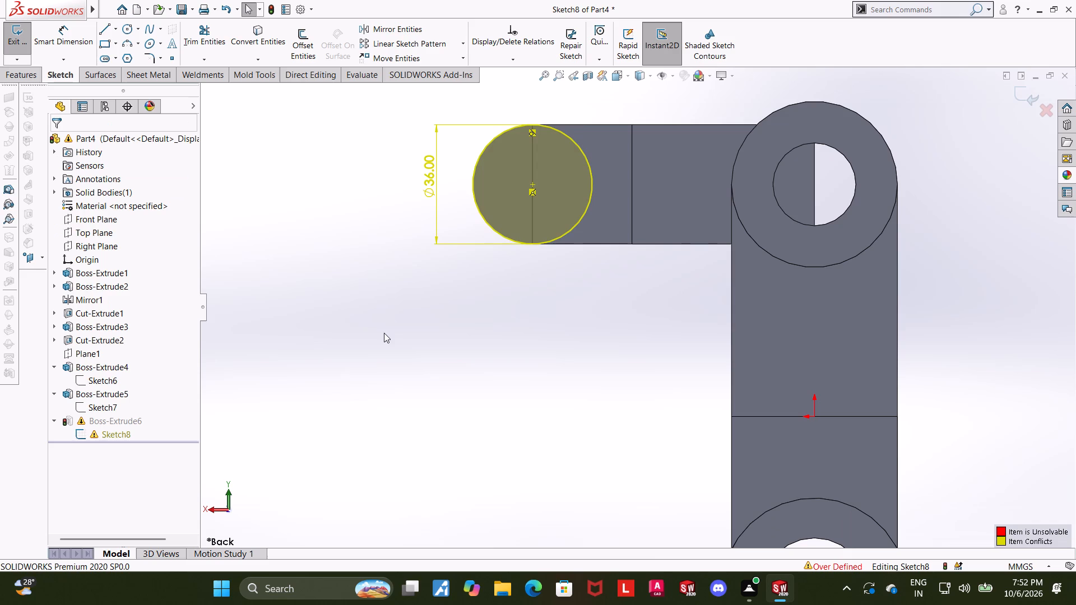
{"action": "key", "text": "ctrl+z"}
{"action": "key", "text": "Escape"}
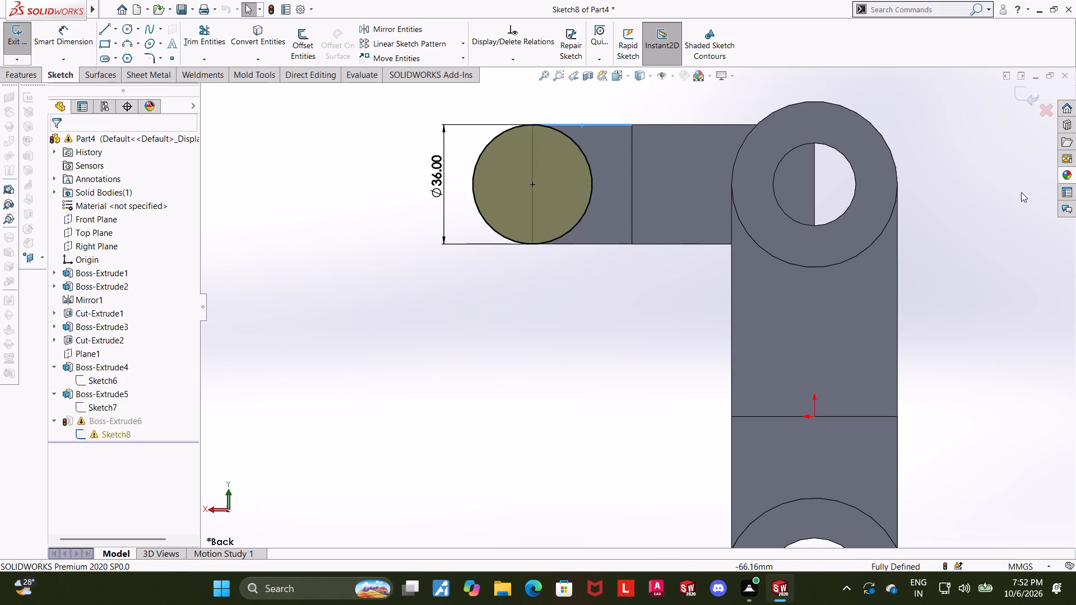
Exit the reopened 36 mm circle sketch of the near prong.
{"action": "left_click", "coordinate": [1027, 99]}
{"action": "left_click", "coordinate": [986, 134]}
Sketch a circle about 25 mm in diameter near the centre of the near prong's outer rounded face.
{"action": "middle_click_drag", "start_coordinate": [690, 233], "coordinate": [690, 234]}
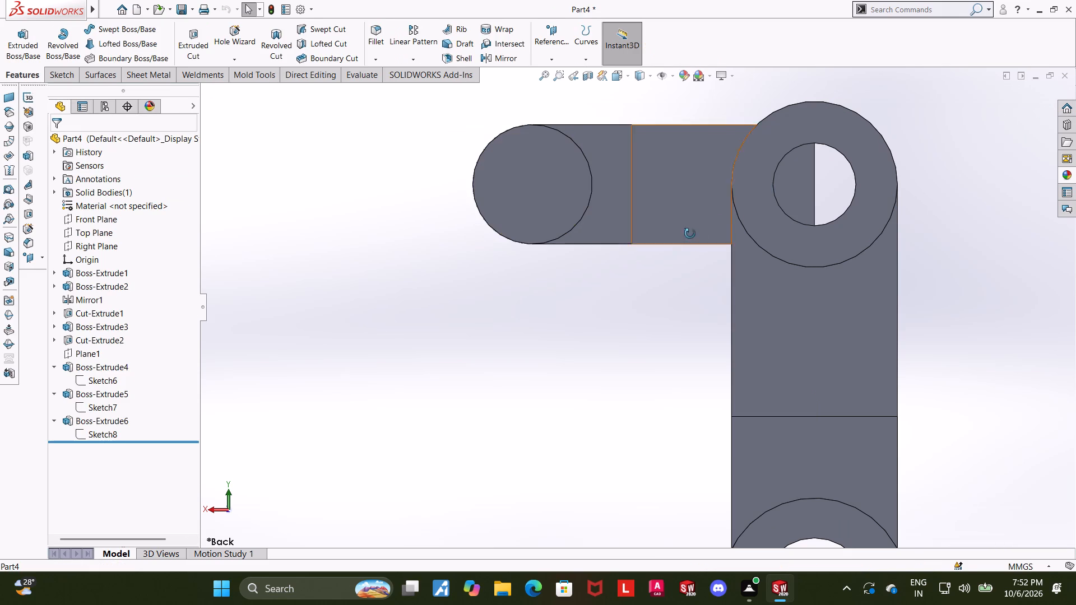
{"action": "middle_click_drag", "start_coordinate": [690, 234], "coordinate": [752, 277]}
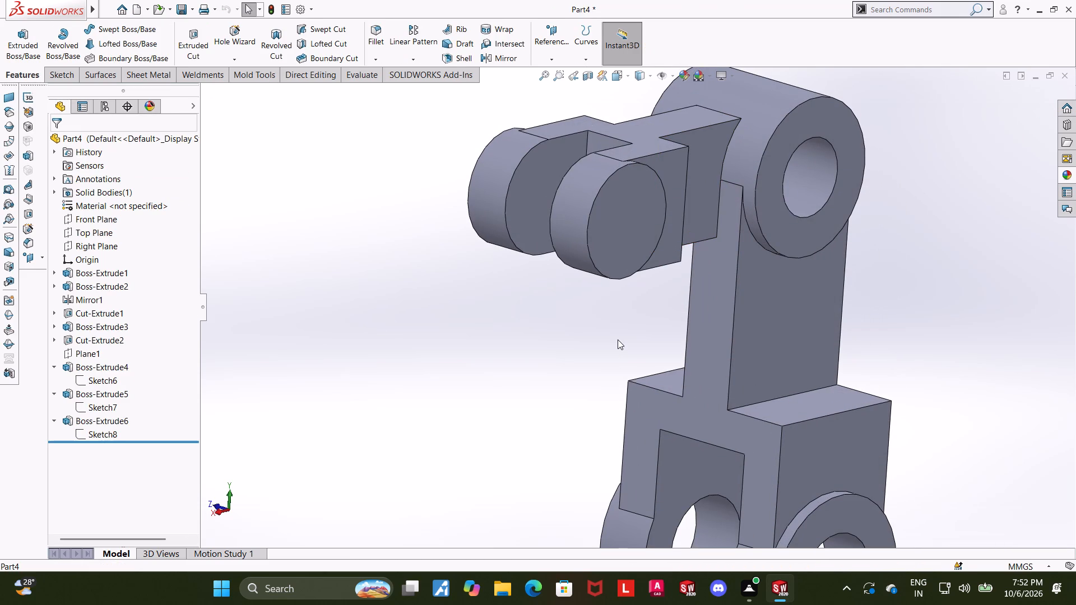
{"action": "left_click", "coordinate": [652, 208]}
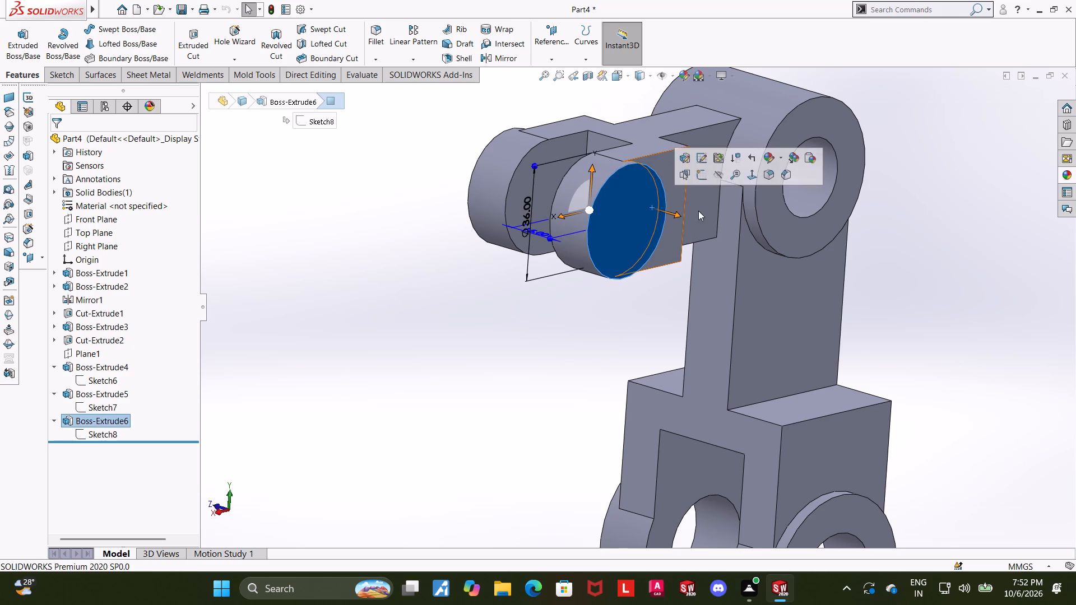
{"action": "left_click", "coordinate": [703, 174]}
{"action": "left_click", "coordinate": [79, 445]}
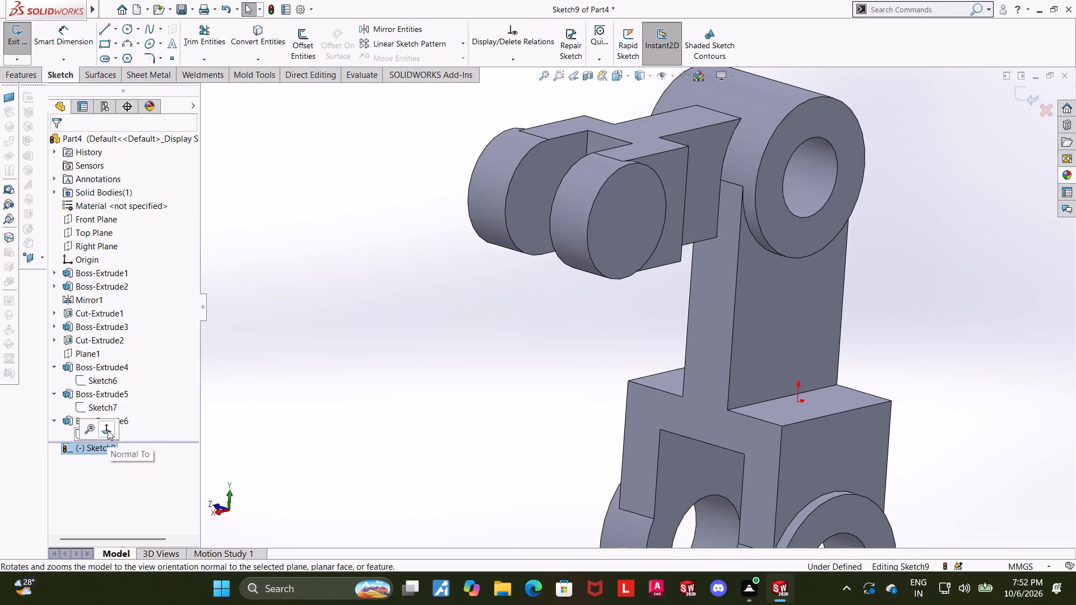
{"action": "left_click", "coordinate": [108, 430]}
{"action": "scroll", "coordinate": [670, 120], "scroll_direction": "down", "scroll_amount": 3}
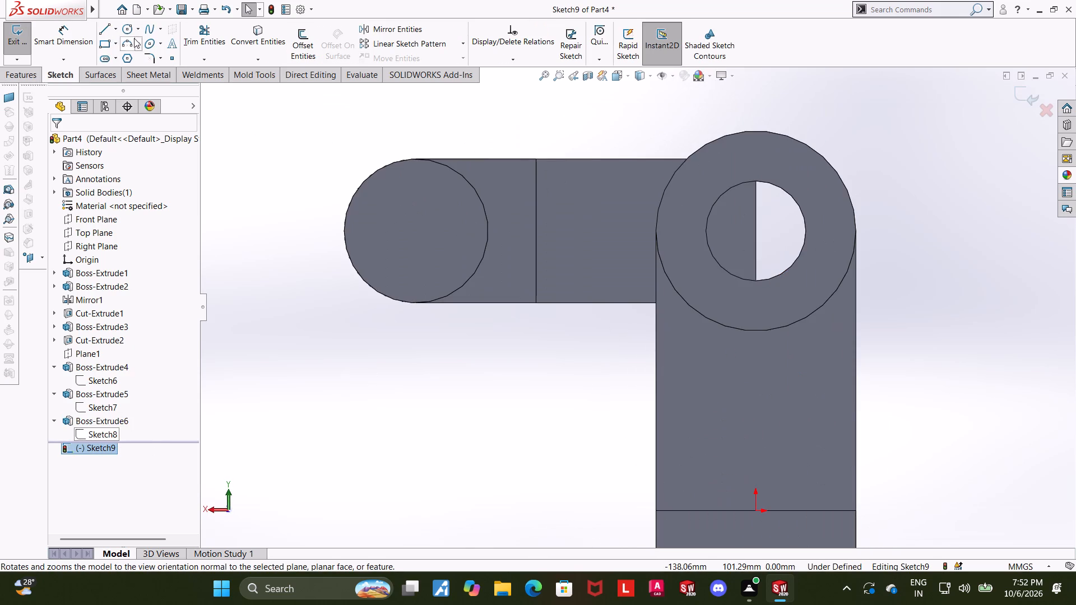
{"action": "left_click", "coordinate": [129, 28]}
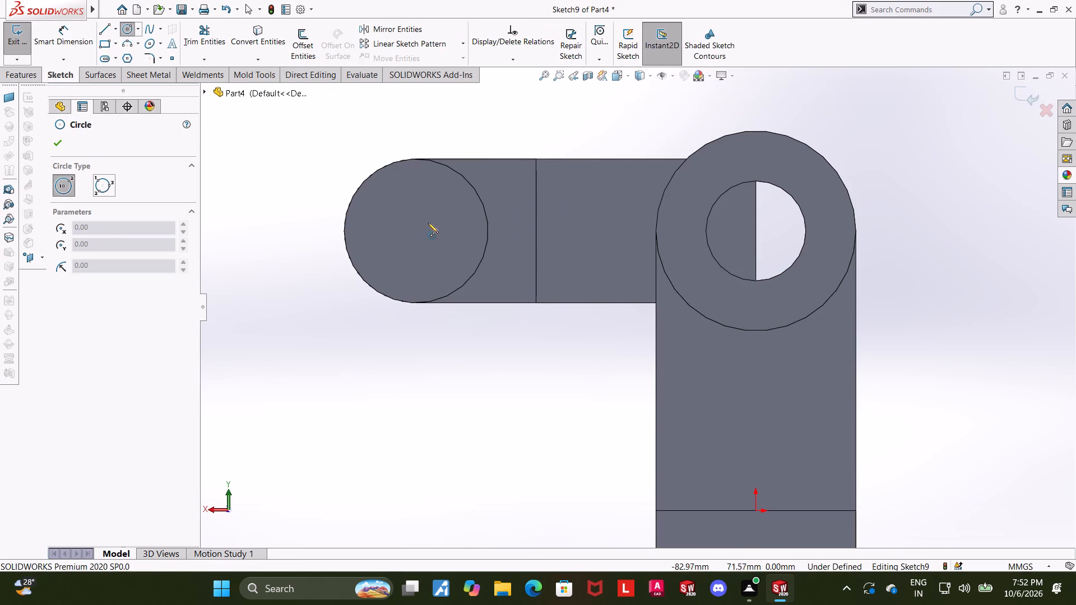
{"action": "left_click", "coordinate": [416, 230]}
{"action": "left_click", "coordinate": [449, 194]}
{"action": "key", "text": "Escape"}
{"action": "key", "text": "Escape"}
{"action": "key", "text": "Escape"}
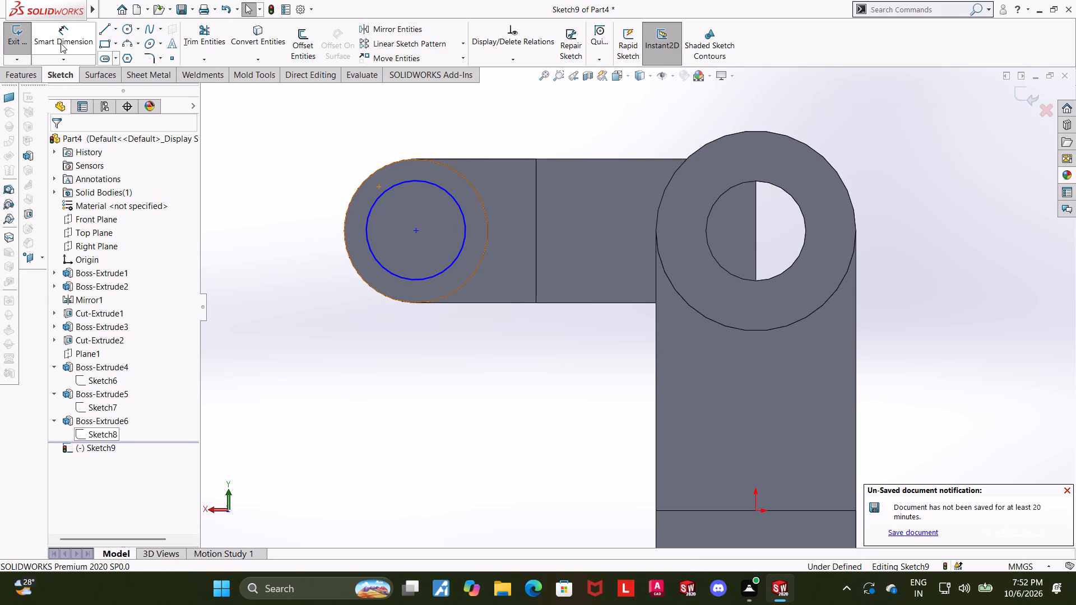
Make the new circle concentric with the prong's rounded outer edge.
{"action": "left_click", "coordinate": [392, 185]}
{"action": "left_click", "coordinate": [400, 161], "text": "ctrl"}
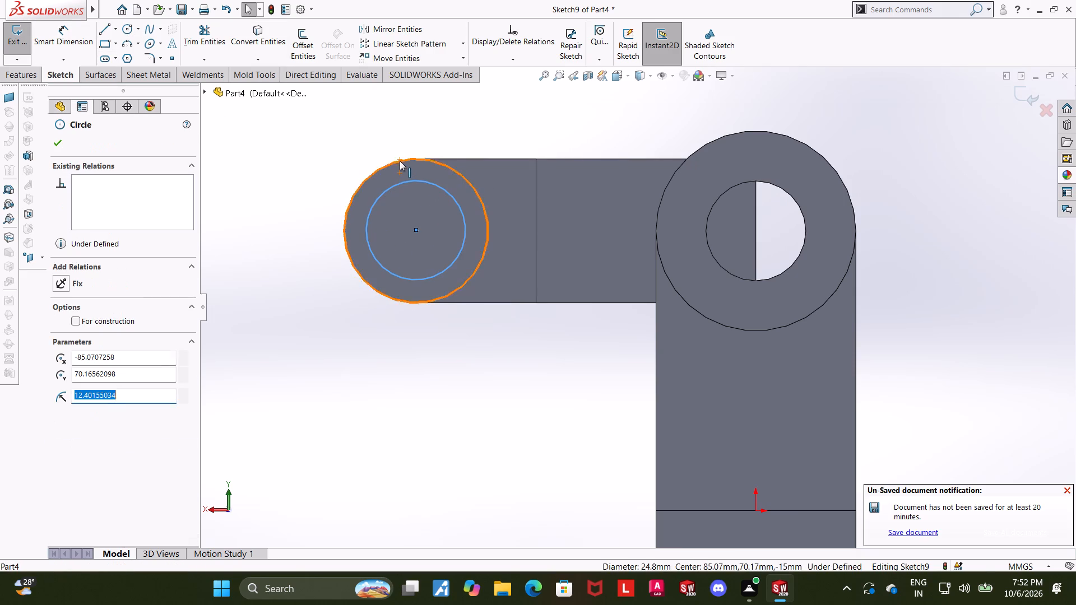
{"action": "left_click", "coordinate": [63, 370]}
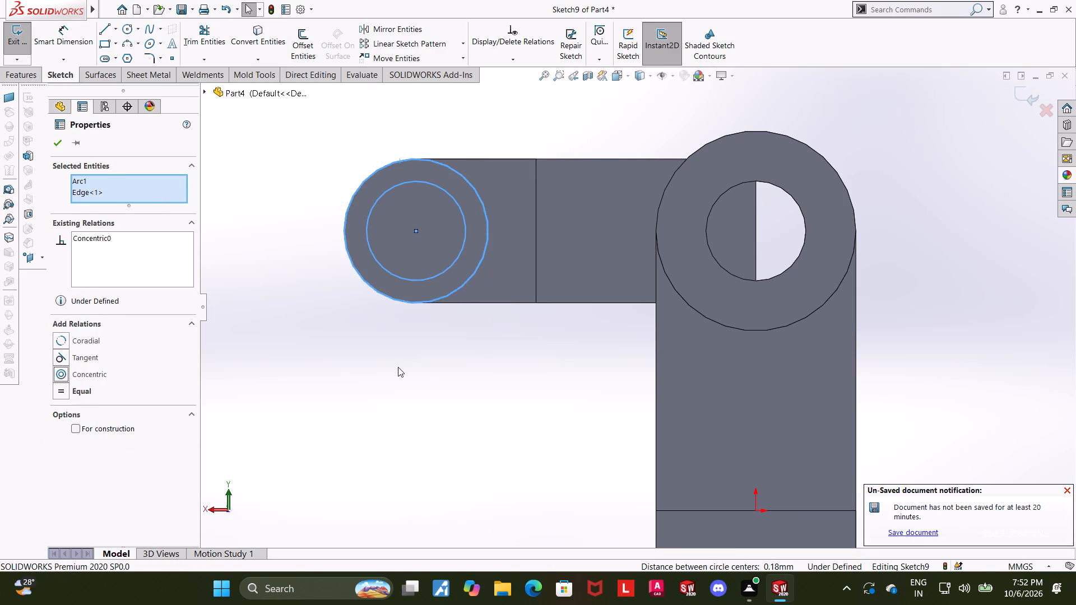
{"action": "left_click", "coordinate": [398, 367]}
Dimension the concentric circle with a 15 mm diameter and exit the sketch.
{"action": "left_click", "coordinate": [88, 40]}
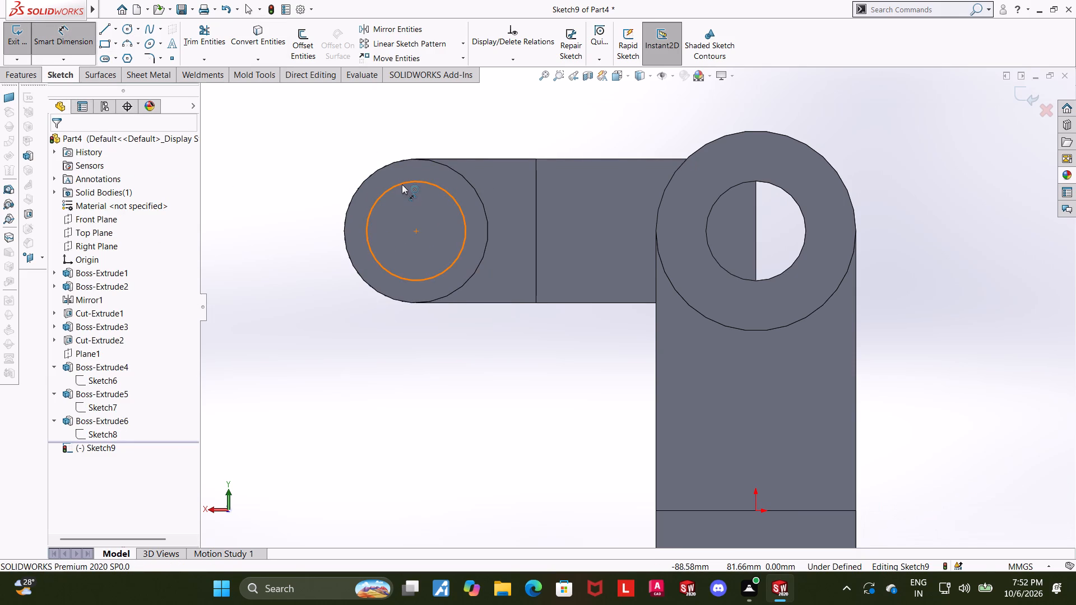
{"action": "left_click", "coordinate": [402, 184]}
{"action": "left_click", "coordinate": [396, 140]}
{"action": "type", "text": "15"}
{"action": "key", "text": "Return"}
{"action": "key", "text": "Escape"}
{"action": "key", "text": "Escape"}
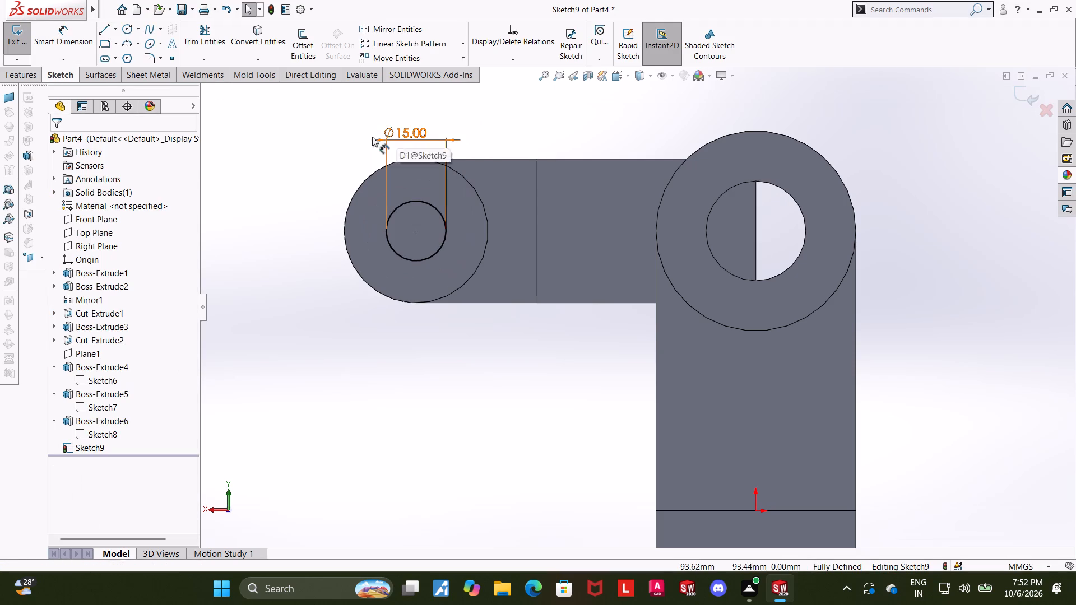
{"action": "scroll", "coordinate": [438, 184], "scroll_direction": "down", "scroll_amount": 1}
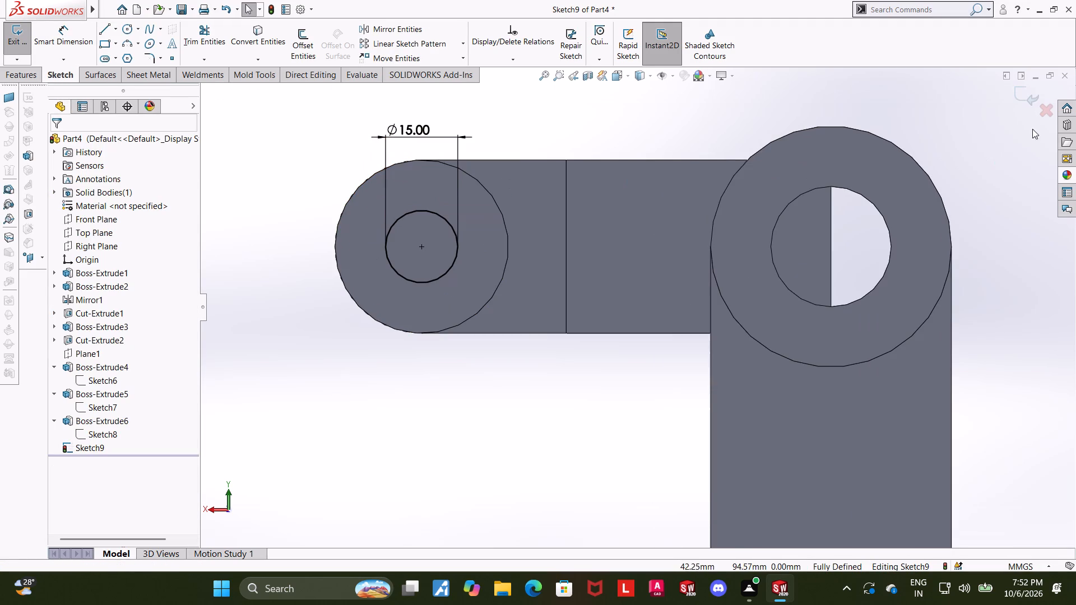
{"action": "left_click", "coordinate": [1019, 85]}
Cut-extrude the 15 mm circle Through All to bore both prongs.
{"action": "middle_click_drag", "start_coordinate": [344, 380], "coordinate": [396, 404]}
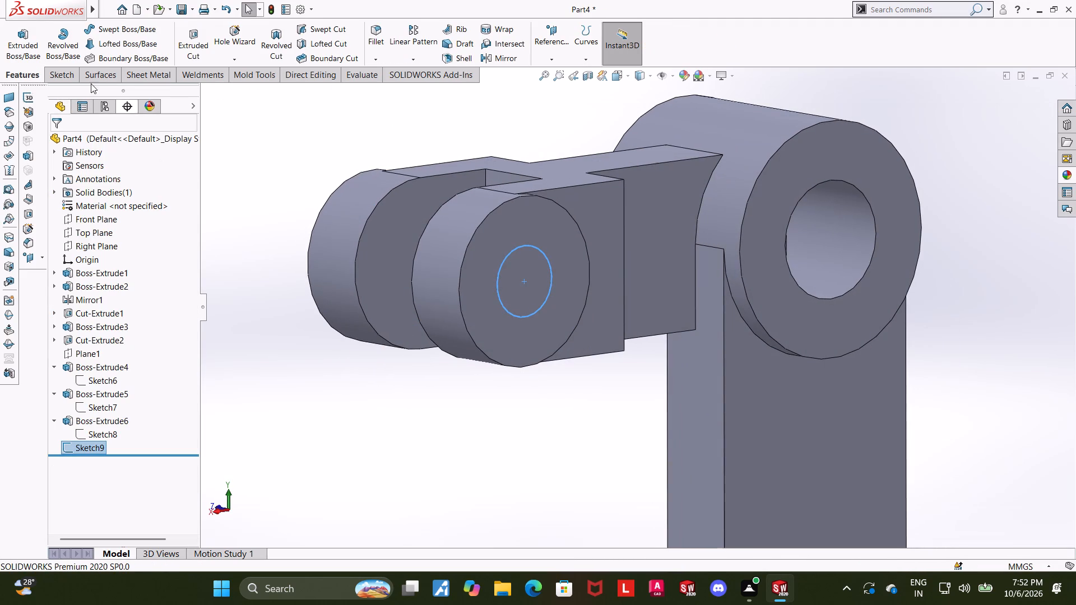
{"action": "left_click", "coordinate": [179, 40]}
{"action": "left_click", "coordinate": [85, 214]}
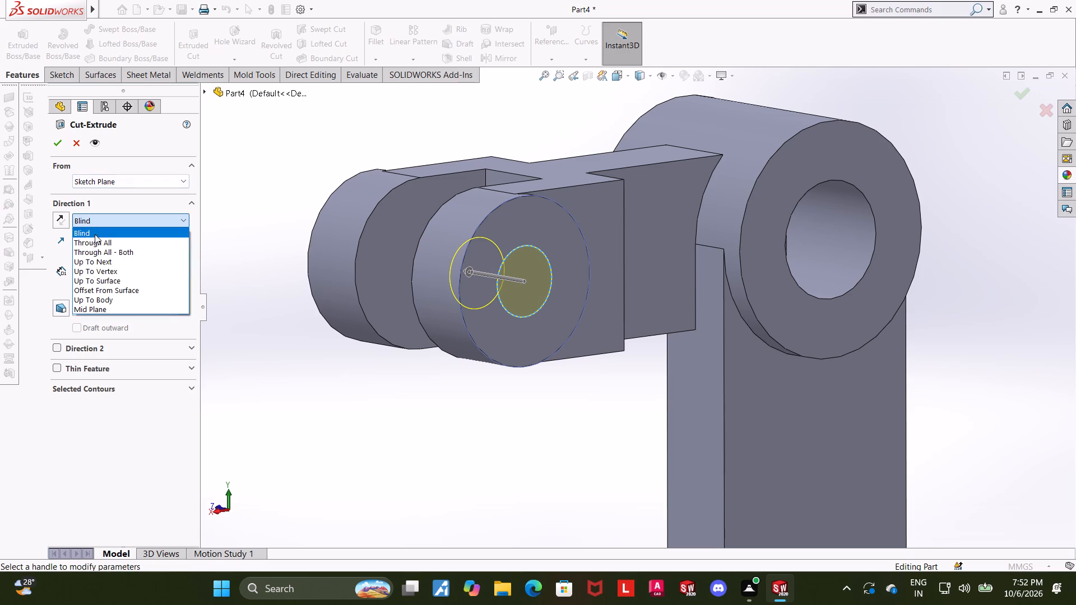
{"action": "left_click", "coordinate": [96, 239]}
{"action": "left_click", "coordinate": [55, 140]}
{"action": "left_click", "coordinate": [421, 458]}
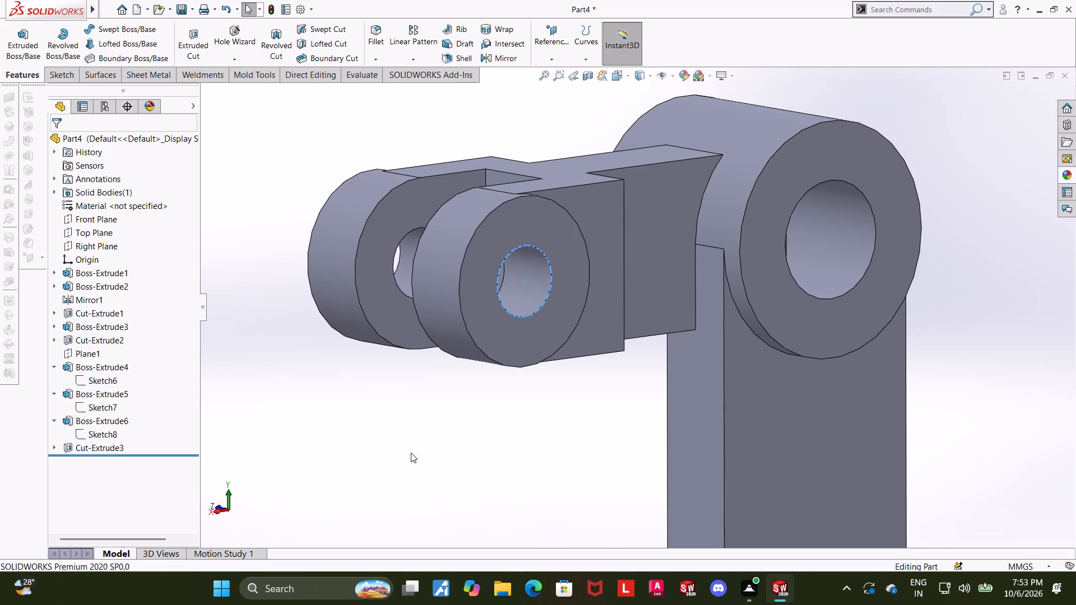
Sketch on the half-disc face blocking the top cylinder's bore, converting the bore's circular edge into the sketch.
{"action": "scroll", "coordinate": [377, 425], "scroll_direction": "up", "scroll_amount": 3}
{"action": "middle_click_drag", "start_coordinate": [472, 393], "coordinate": [440, 373]}
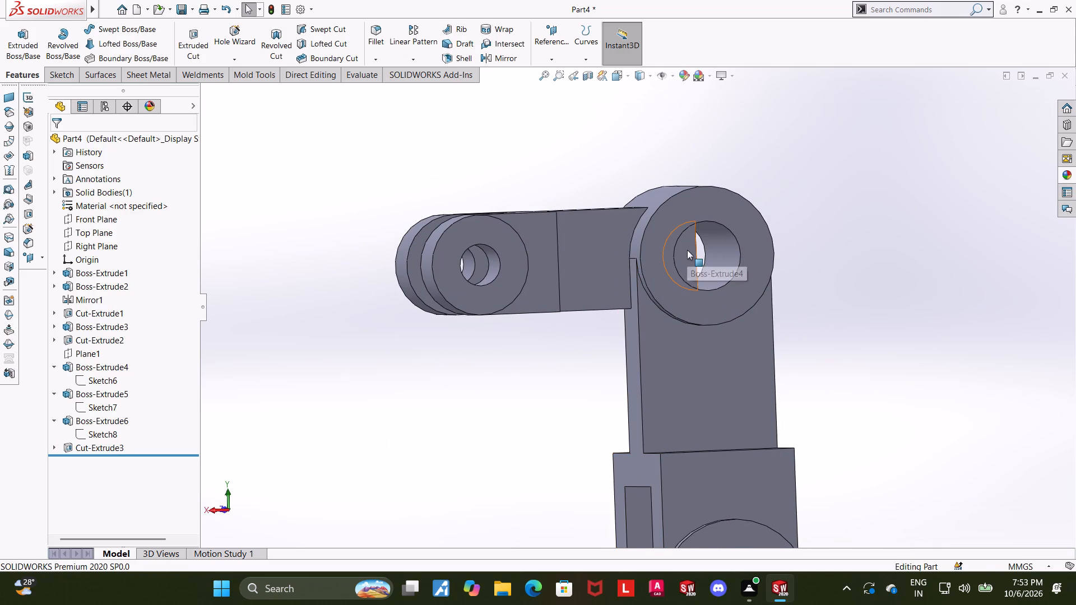
{"action": "left_click", "coordinate": [687, 250]}
{"action": "left_click", "coordinate": [734, 222]}
{"action": "left_click", "coordinate": [71, 468]}
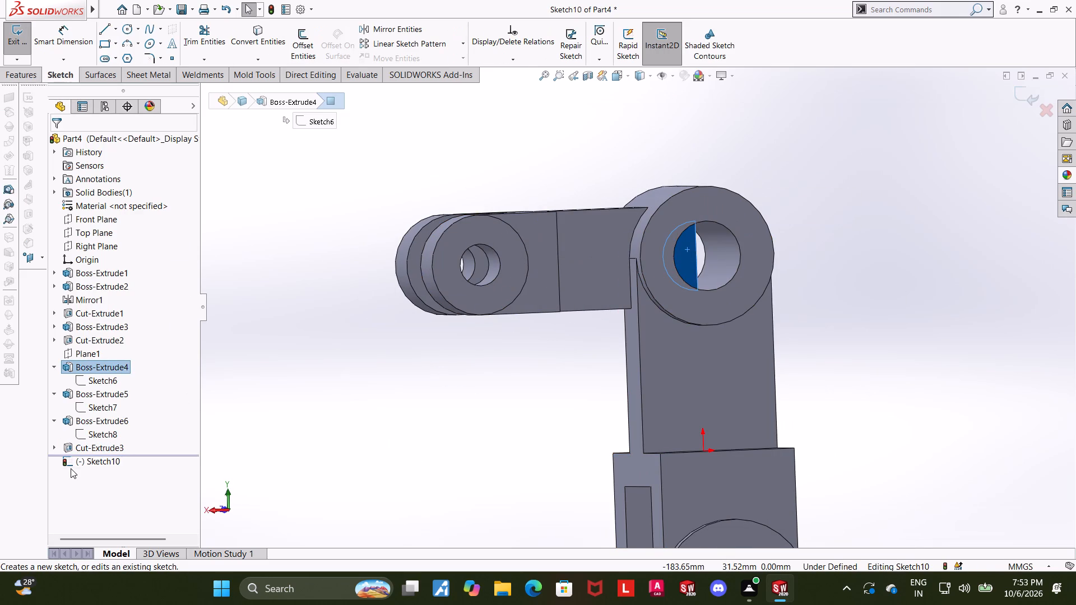
{"action": "left_click", "coordinate": [81, 457]}
{"action": "left_click", "coordinate": [109, 438]}
{"action": "scroll", "coordinate": [726, 109], "scroll_direction": "down", "scroll_amount": 2}
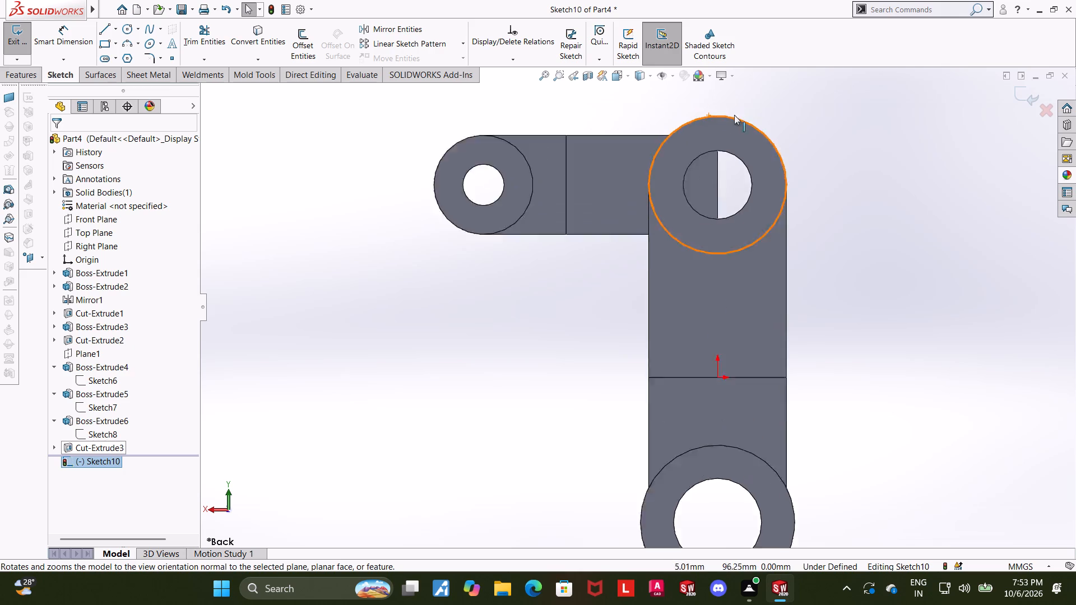
{"action": "scroll", "coordinate": [734, 115], "scroll_direction": "down", "scroll_amount": 2}
{"action": "left_click", "coordinate": [266, 36]}
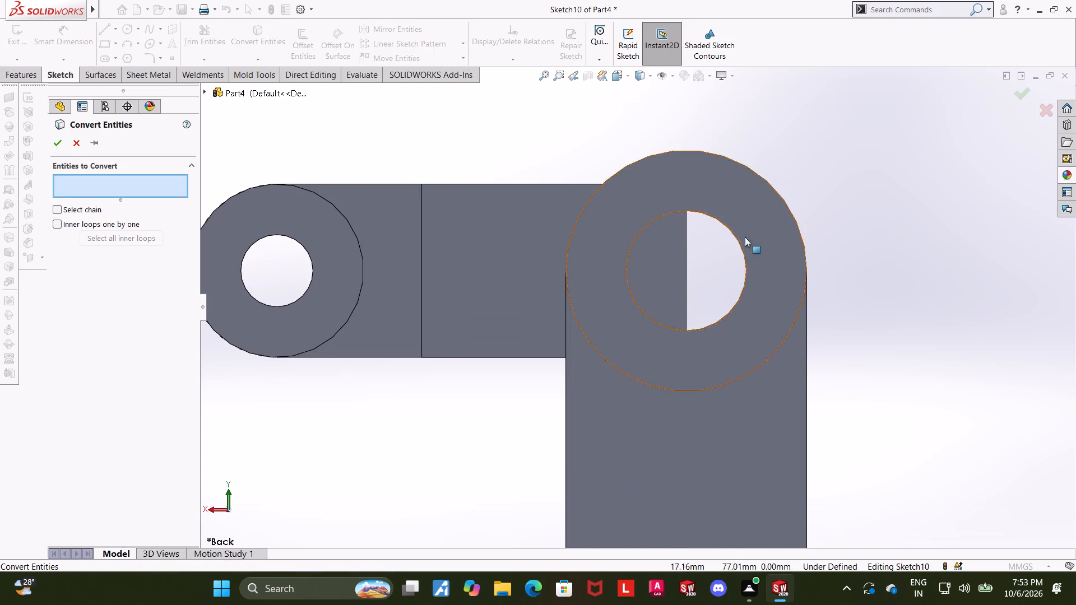
{"action": "left_click", "coordinate": [727, 225]}
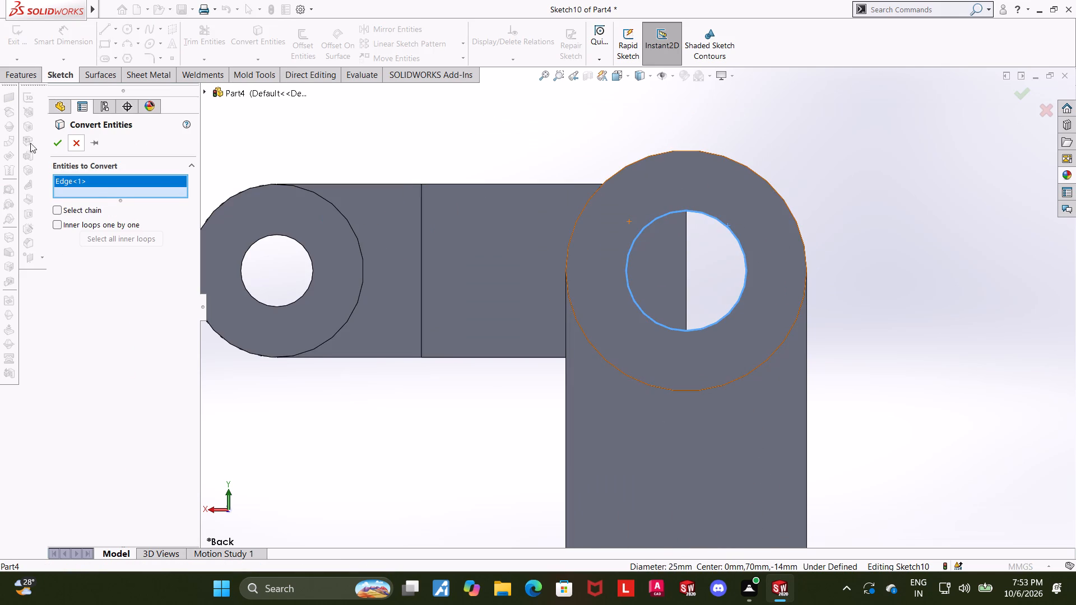
{"action": "left_click", "coordinate": [64, 145]}
{"action": "left_click", "coordinate": [1027, 87]}
Cut-extrude the converted bore circle to a blind depth of 15 mm.
{"action": "middle_click_drag", "start_coordinate": [806, 206], "coordinate": [840, 259]}
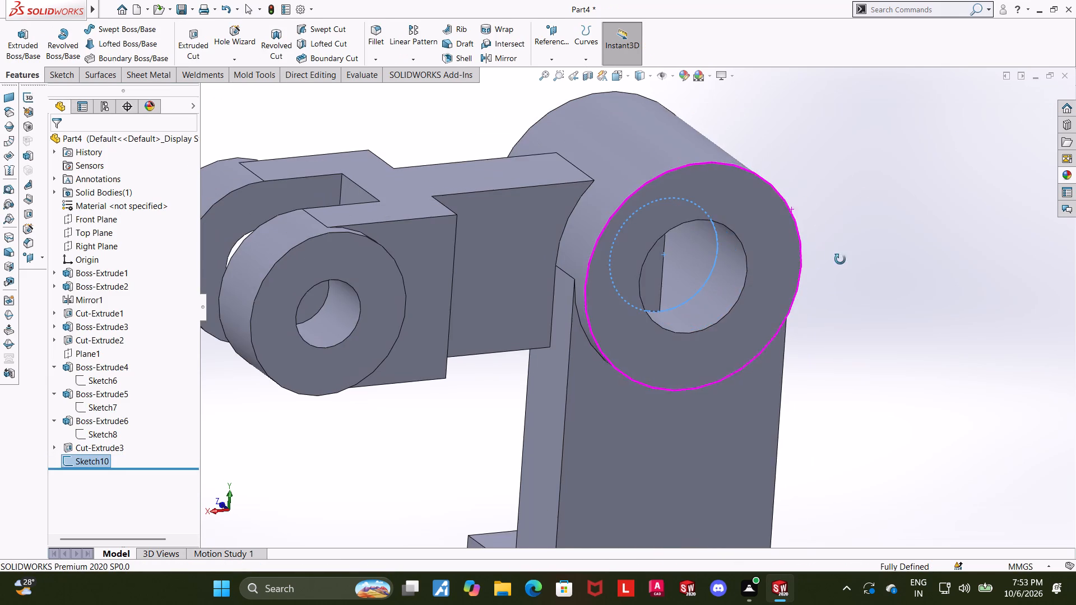
{"action": "middle_click_drag", "start_coordinate": [840, 259], "coordinate": [840, 260]}
{"action": "left_click", "coordinate": [196, 53]}
{"action": "middle_click_drag", "start_coordinate": [447, 176], "coordinate": [452, 188]}
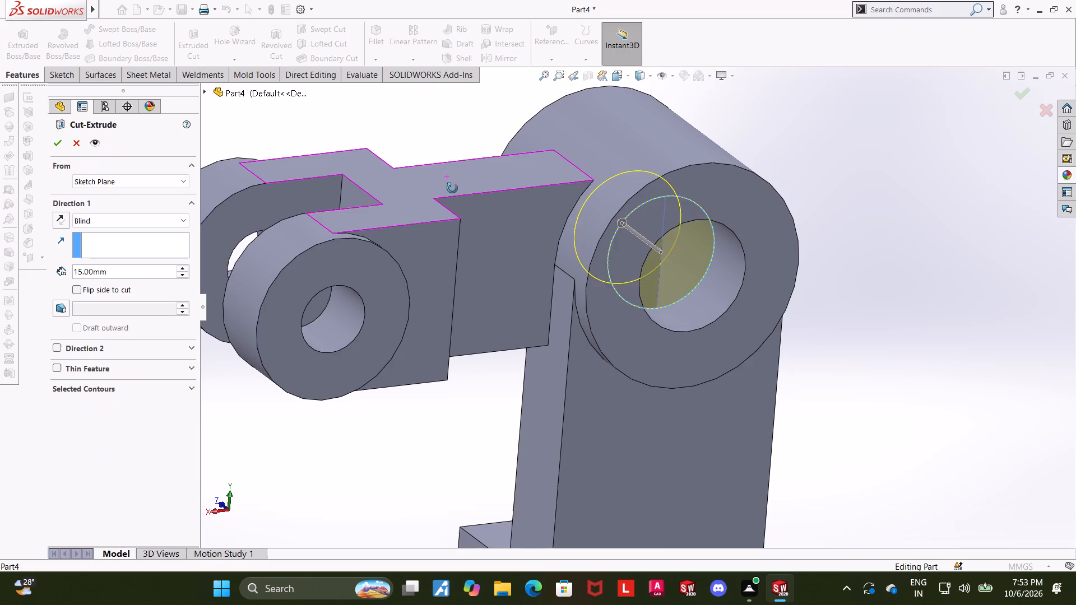
{"action": "middle_click_drag", "start_coordinate": [452, 188], "coordinate": [453, 191]}
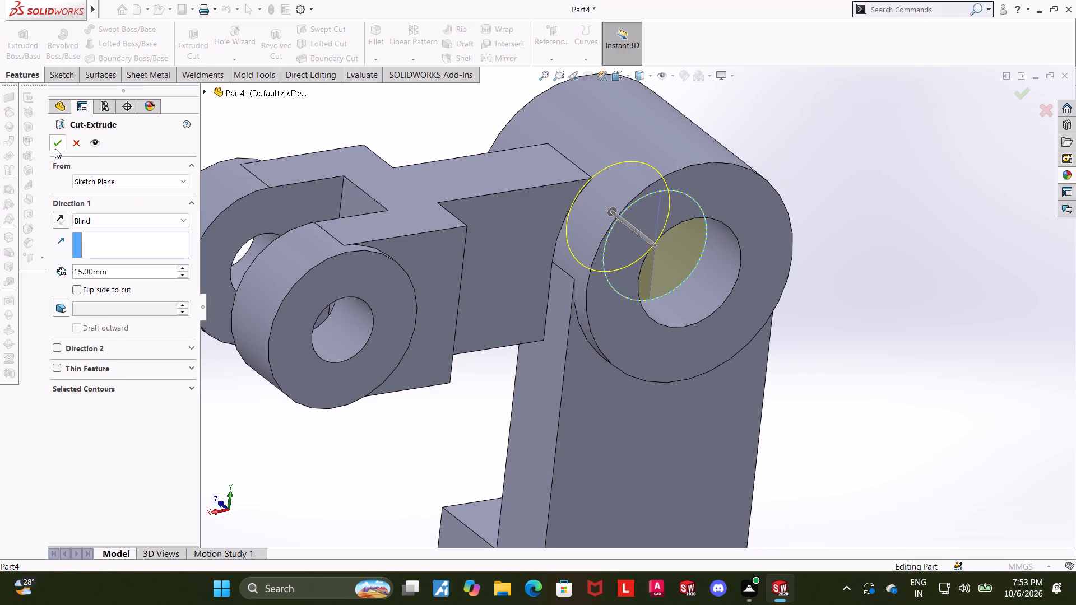
{"action": "left_click", "coordinate": [55, 148]}
{"action": "left_click", "coordinate": [834, 286]}
Change the top bore cut's end condition to Through All.
{"action": "middle_click_drag", "start_coordinate": [832, 268], "coordinate": [776, 199]}
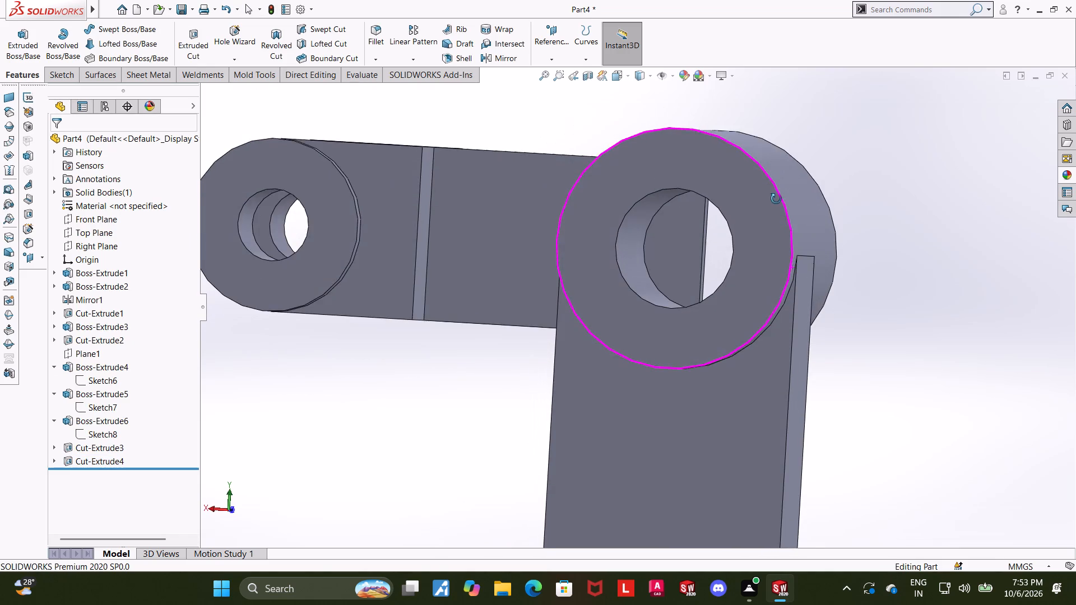
{"action": "middle_click_drag", "start_coordinate": [776, 199], "coordinate": [780, 207]}
{"action": "left_click", "coordinate": [70, 464]}
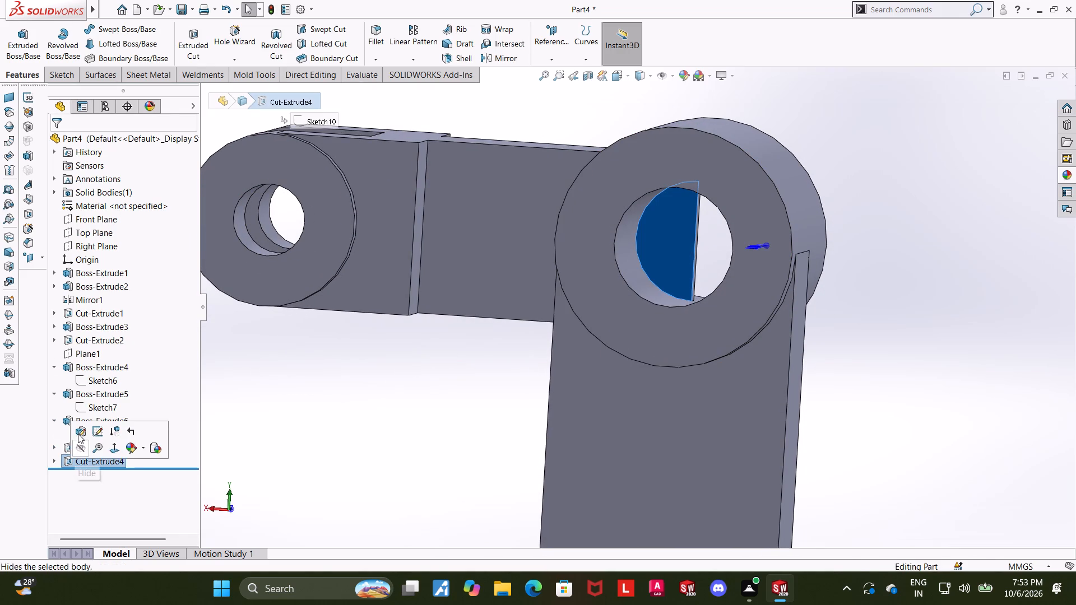
{"action": "left_click", "coordinate": [78, 434]}
{"action": "left_click", "coordinate": [89, 224]}
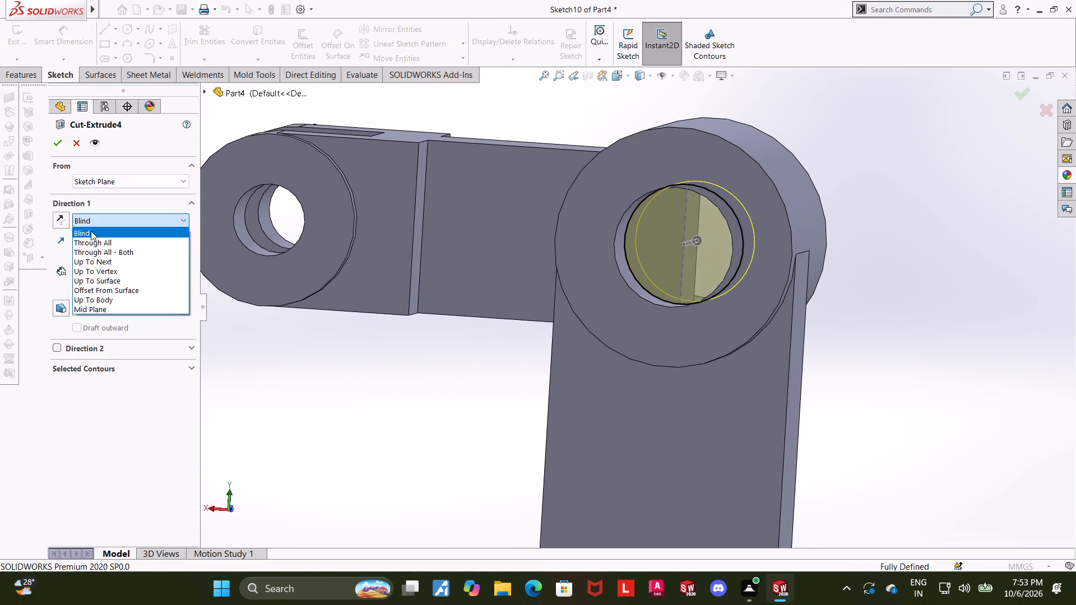
{"action": "left_click", "coordinate": [91, 243]}
{"action": "left_click", "coordinate": [62, 143]}
{"action": "left_click", "coordinate": [934, 325]}
Examine the bored part from several angles and in the isometric view.
{"action": "scroll", "coordinate": [916, 367], "scroll_direction": "up", "scroll_amount": 5}
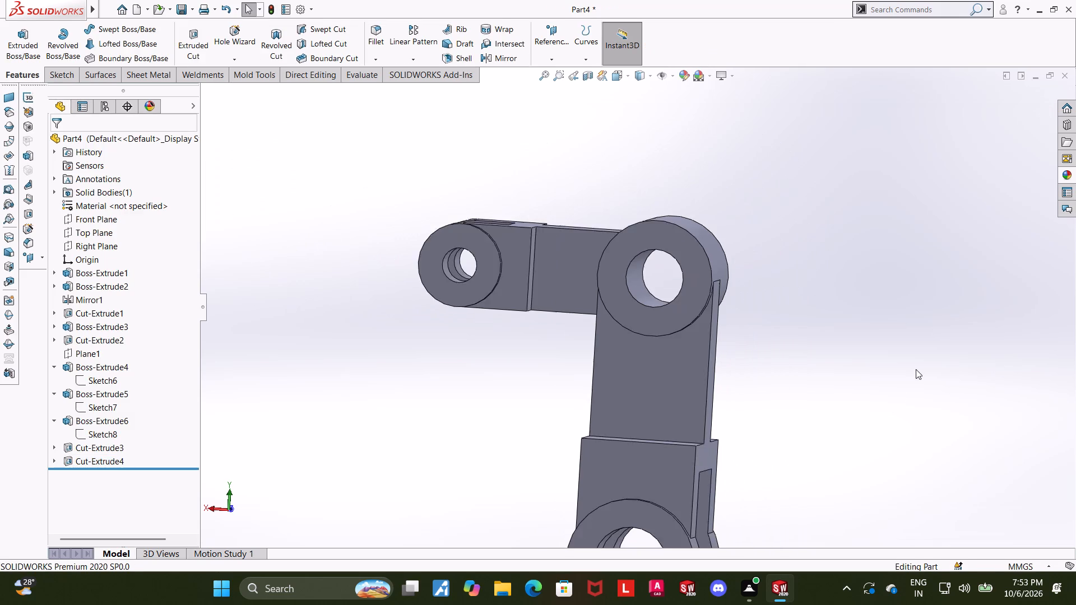
{"action": "middle_click_drag", "start_coordinate": [897, 390], "coordinate": [971, 376]}
{"action": "middle_click_drag", "start_coordinate": [873, 324], "coordinate": [879, 350]}
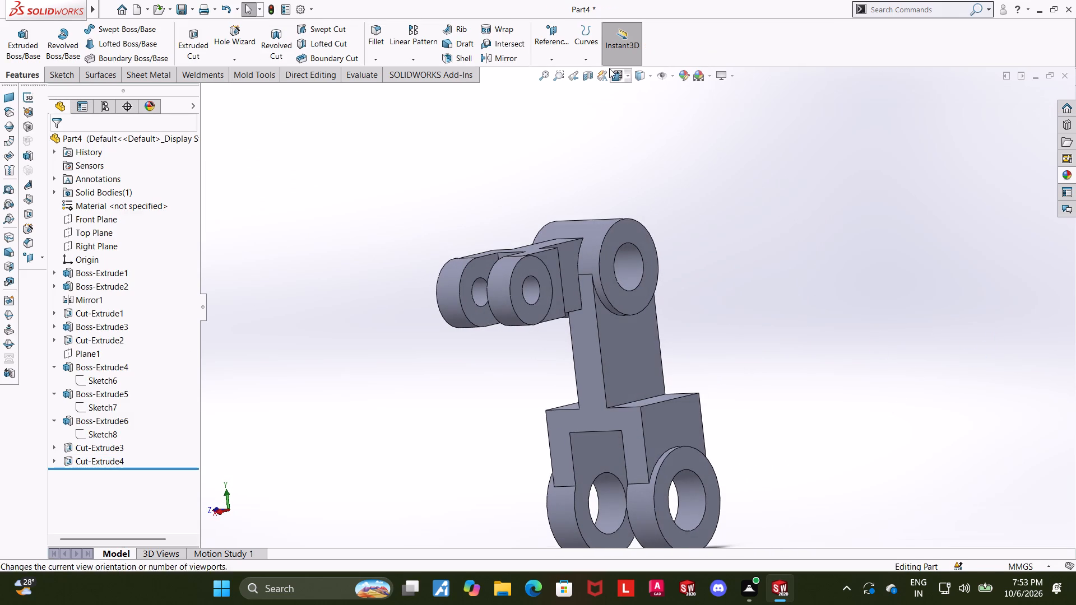
{"action": "left_click", "coordinate": [610, 81]}
{"action": "left_click", "coordinate": [515, 276]}
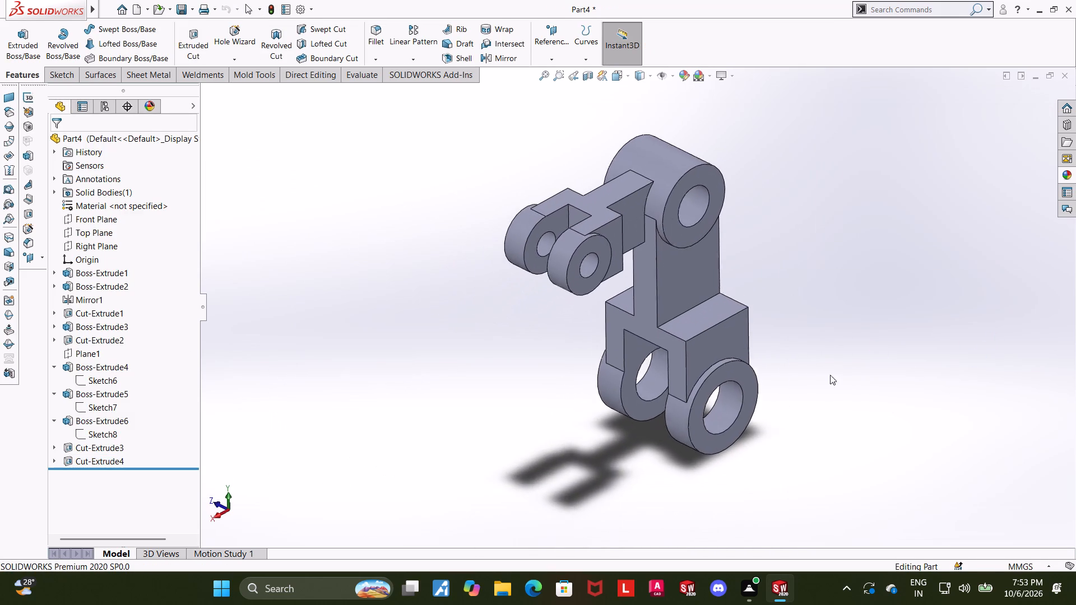
{"action": "scroll", "coordinate": [804, 371], "scroll_direction": "down", "scroll_amount": 2}
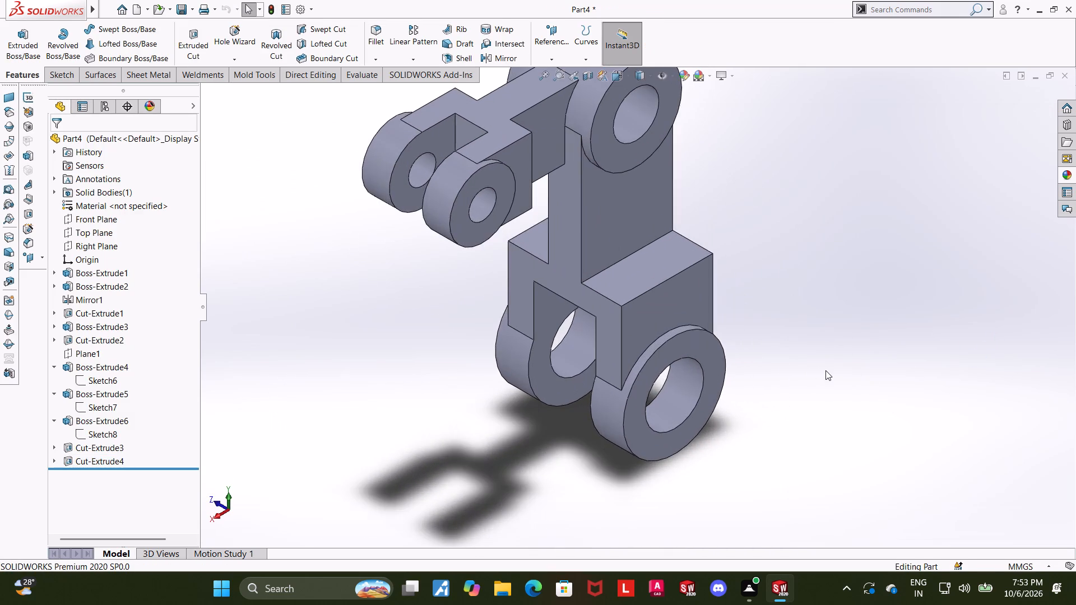
{"action": "scroll", "coordinate": [825, 370], "scroll_direction": "up", "scroll_amount": 3}
{"action": "scroll", "coordinate": [653, 172], "scroll_direction": "down", "scroll_amount": 2}
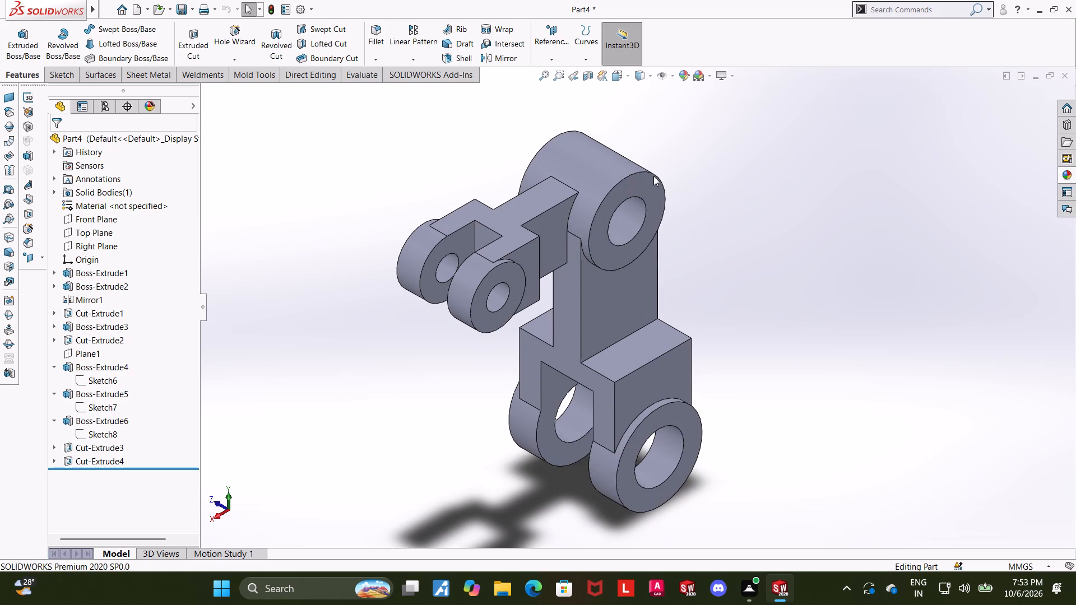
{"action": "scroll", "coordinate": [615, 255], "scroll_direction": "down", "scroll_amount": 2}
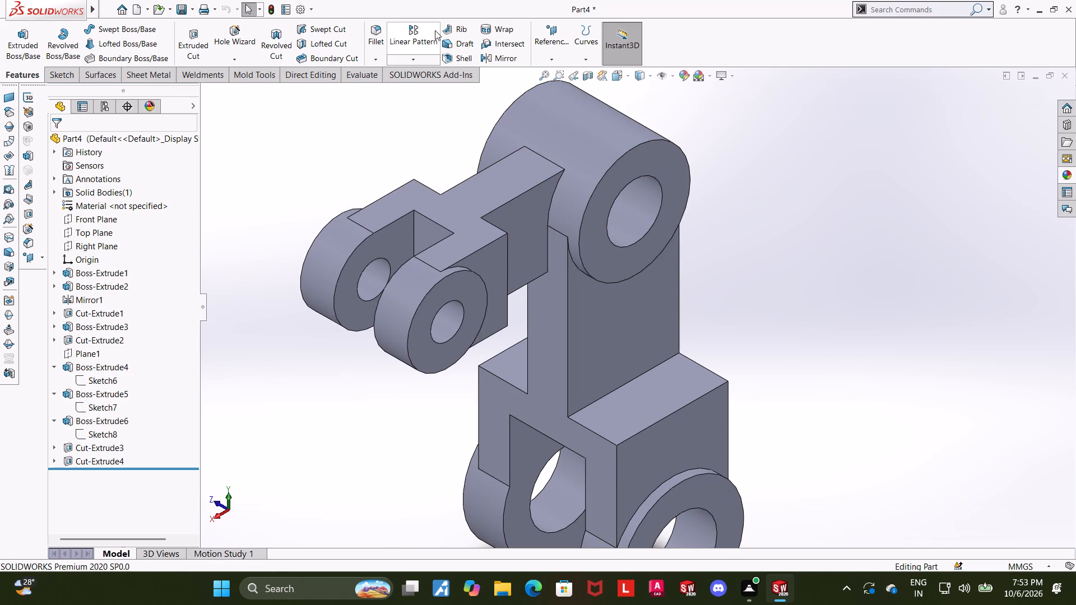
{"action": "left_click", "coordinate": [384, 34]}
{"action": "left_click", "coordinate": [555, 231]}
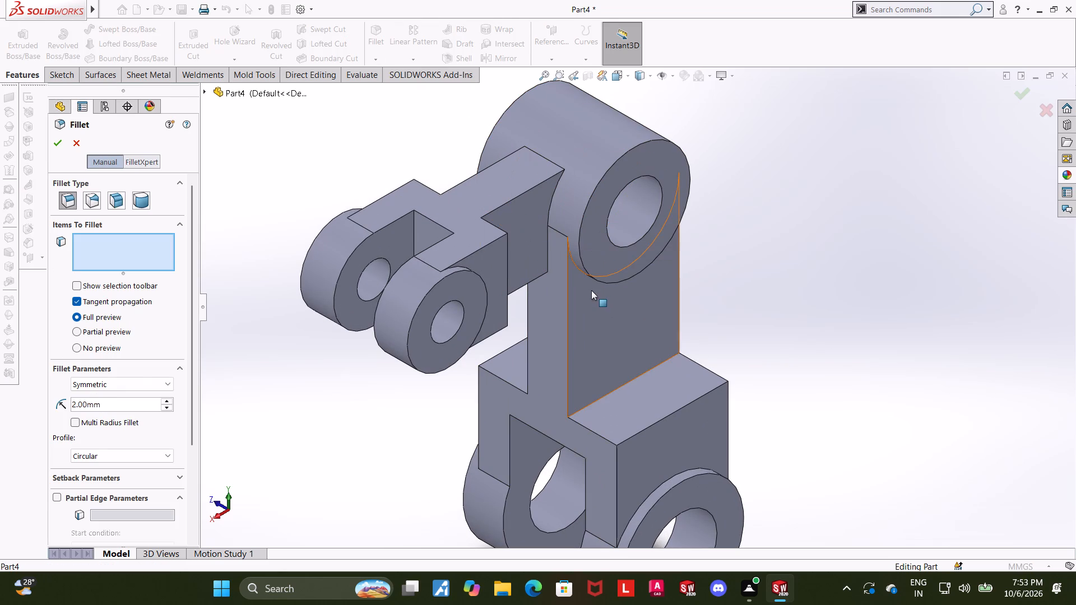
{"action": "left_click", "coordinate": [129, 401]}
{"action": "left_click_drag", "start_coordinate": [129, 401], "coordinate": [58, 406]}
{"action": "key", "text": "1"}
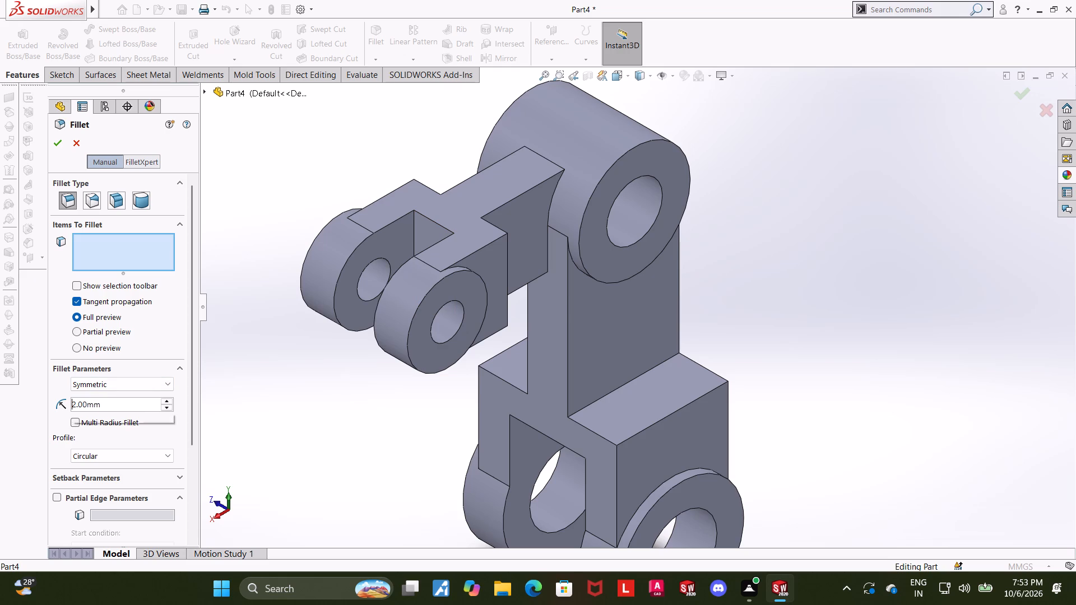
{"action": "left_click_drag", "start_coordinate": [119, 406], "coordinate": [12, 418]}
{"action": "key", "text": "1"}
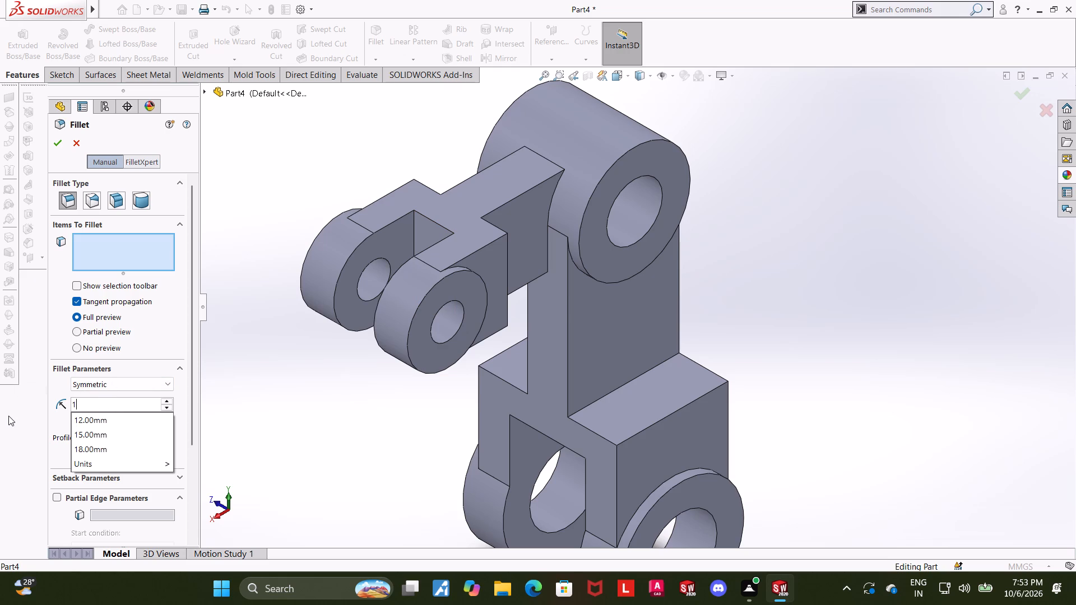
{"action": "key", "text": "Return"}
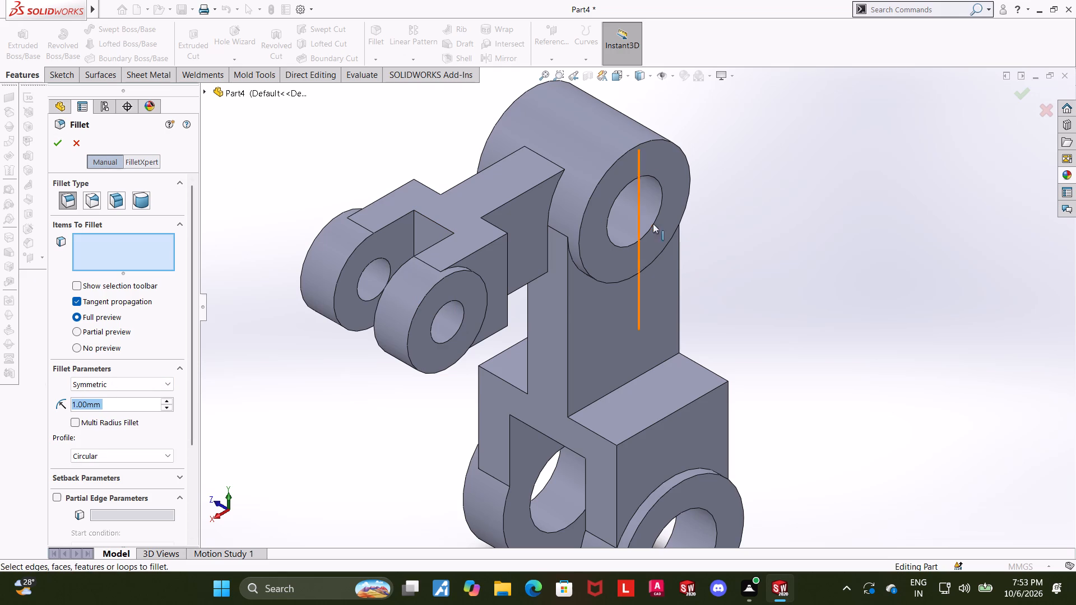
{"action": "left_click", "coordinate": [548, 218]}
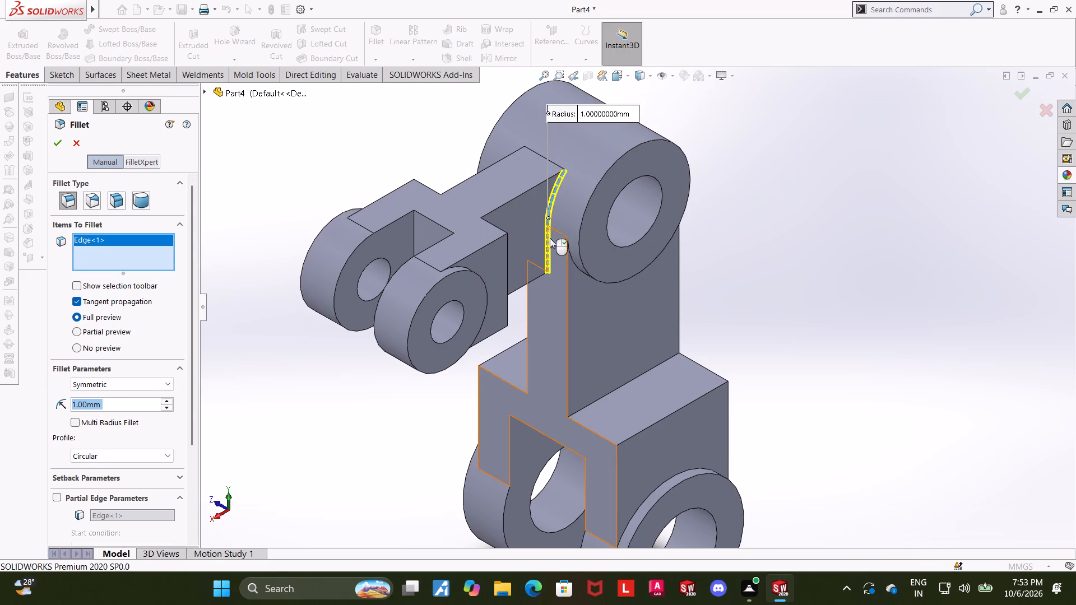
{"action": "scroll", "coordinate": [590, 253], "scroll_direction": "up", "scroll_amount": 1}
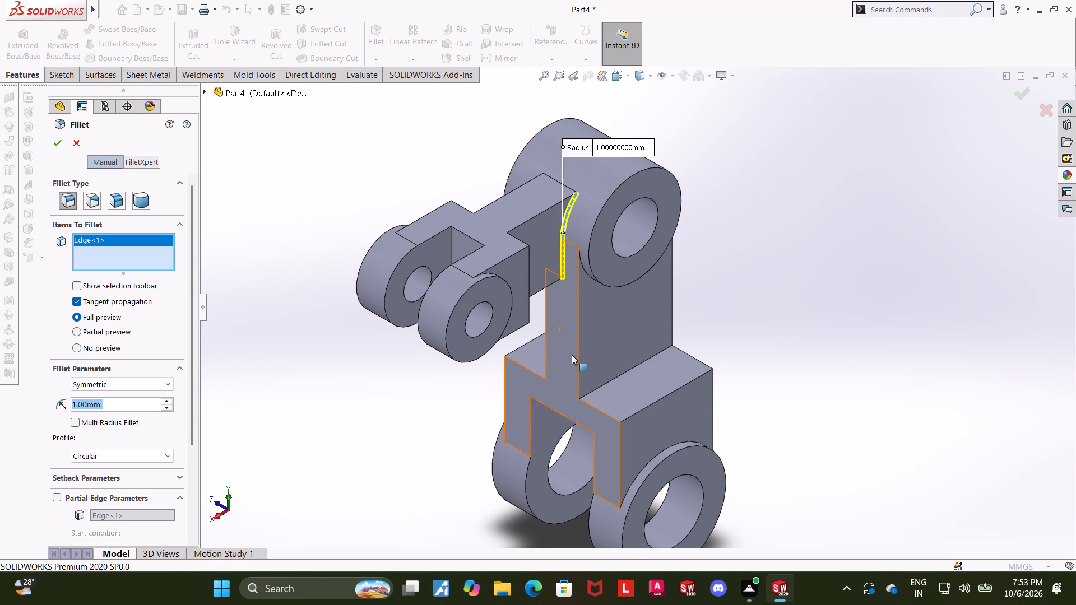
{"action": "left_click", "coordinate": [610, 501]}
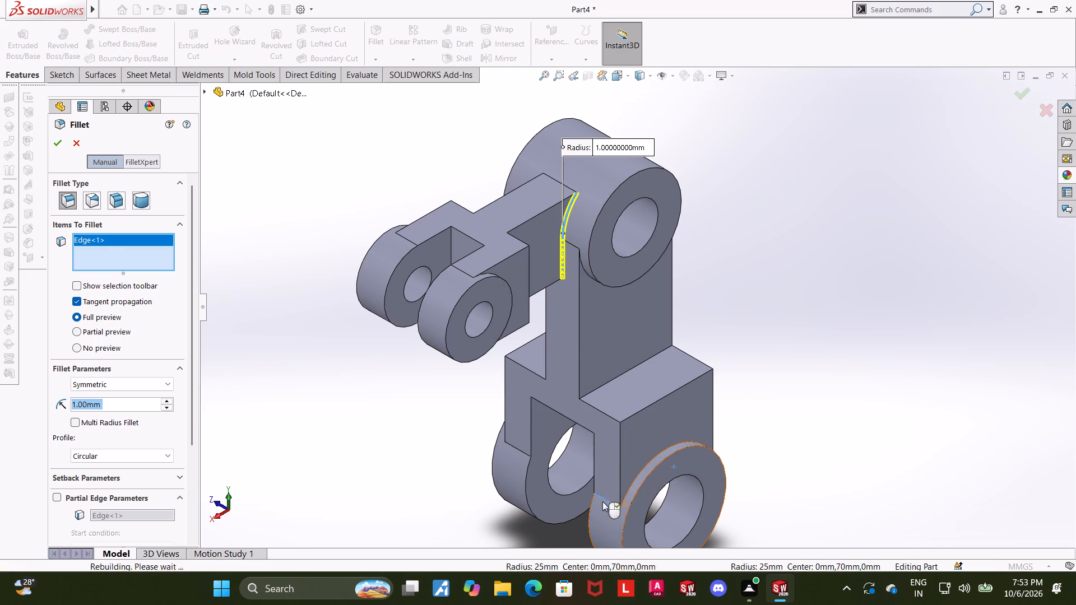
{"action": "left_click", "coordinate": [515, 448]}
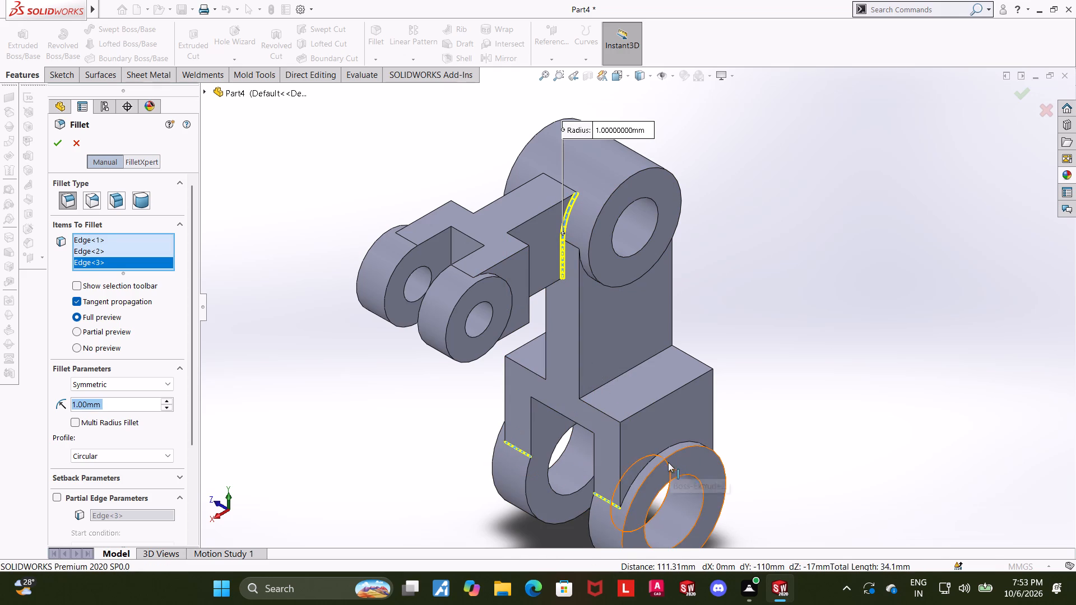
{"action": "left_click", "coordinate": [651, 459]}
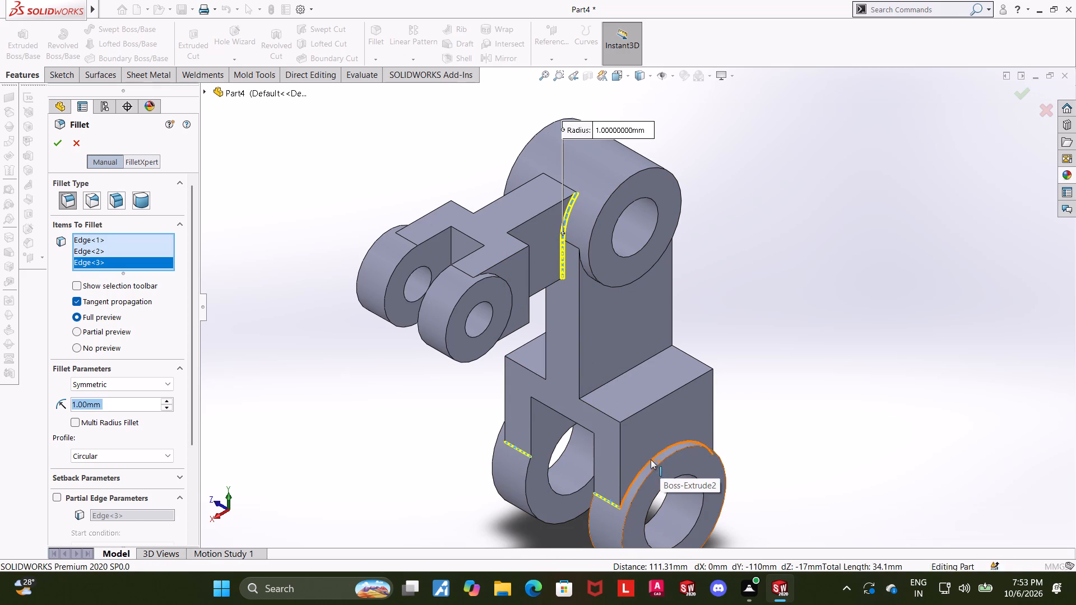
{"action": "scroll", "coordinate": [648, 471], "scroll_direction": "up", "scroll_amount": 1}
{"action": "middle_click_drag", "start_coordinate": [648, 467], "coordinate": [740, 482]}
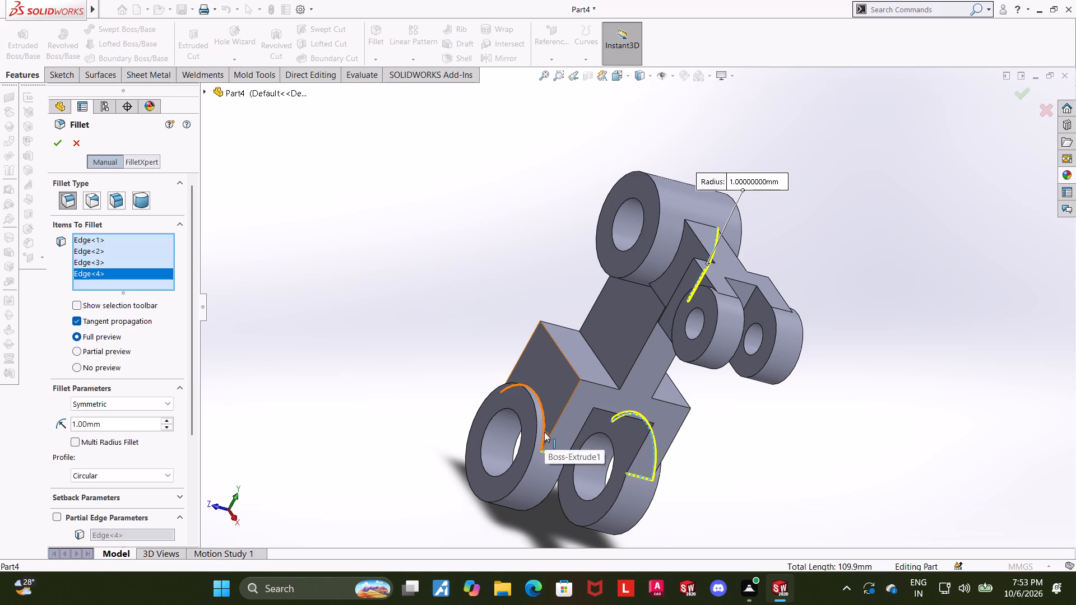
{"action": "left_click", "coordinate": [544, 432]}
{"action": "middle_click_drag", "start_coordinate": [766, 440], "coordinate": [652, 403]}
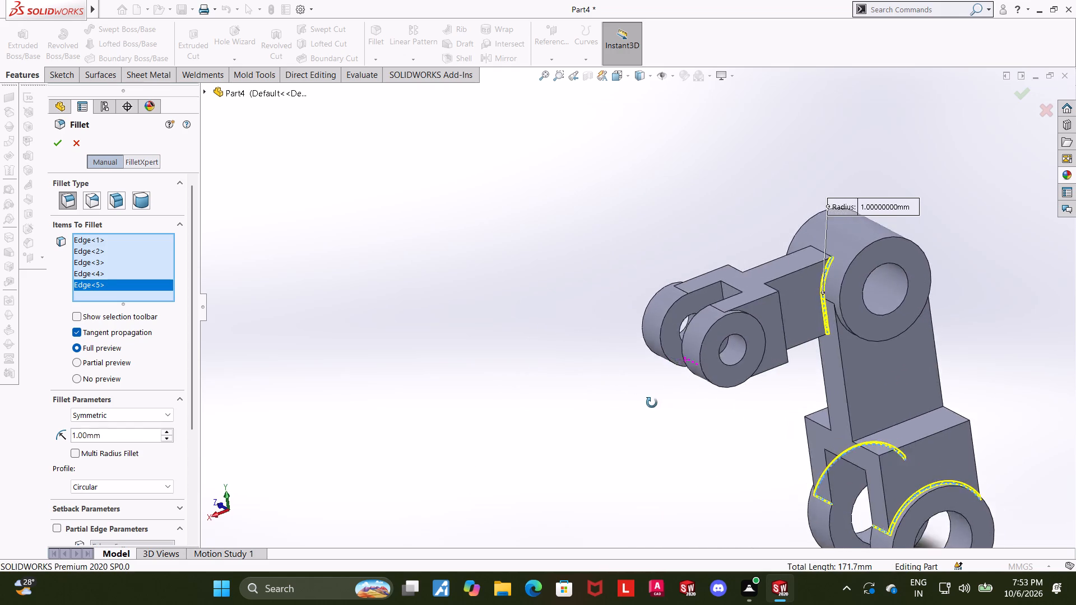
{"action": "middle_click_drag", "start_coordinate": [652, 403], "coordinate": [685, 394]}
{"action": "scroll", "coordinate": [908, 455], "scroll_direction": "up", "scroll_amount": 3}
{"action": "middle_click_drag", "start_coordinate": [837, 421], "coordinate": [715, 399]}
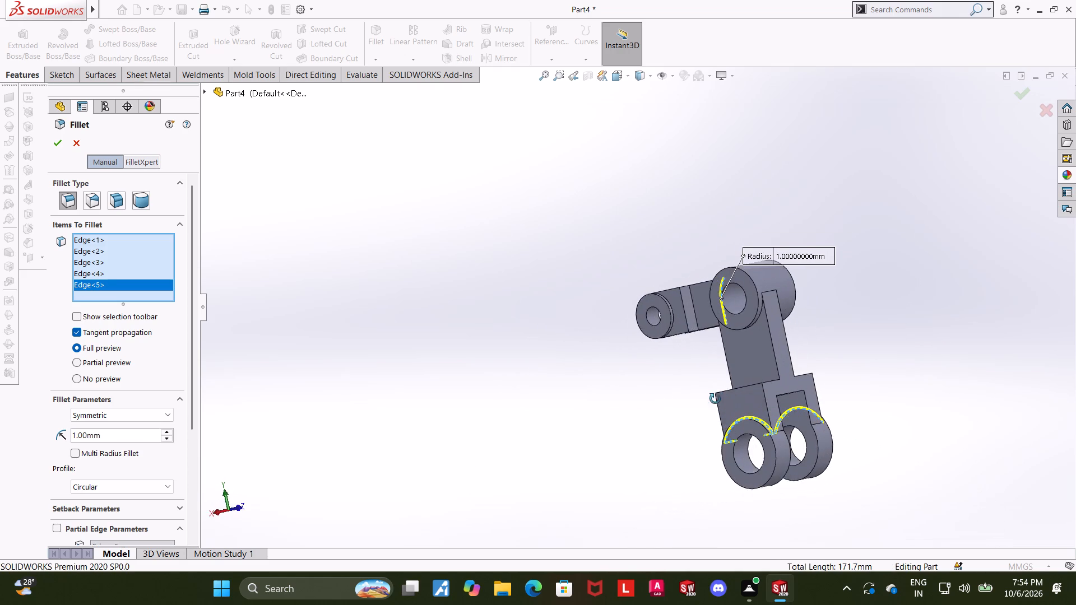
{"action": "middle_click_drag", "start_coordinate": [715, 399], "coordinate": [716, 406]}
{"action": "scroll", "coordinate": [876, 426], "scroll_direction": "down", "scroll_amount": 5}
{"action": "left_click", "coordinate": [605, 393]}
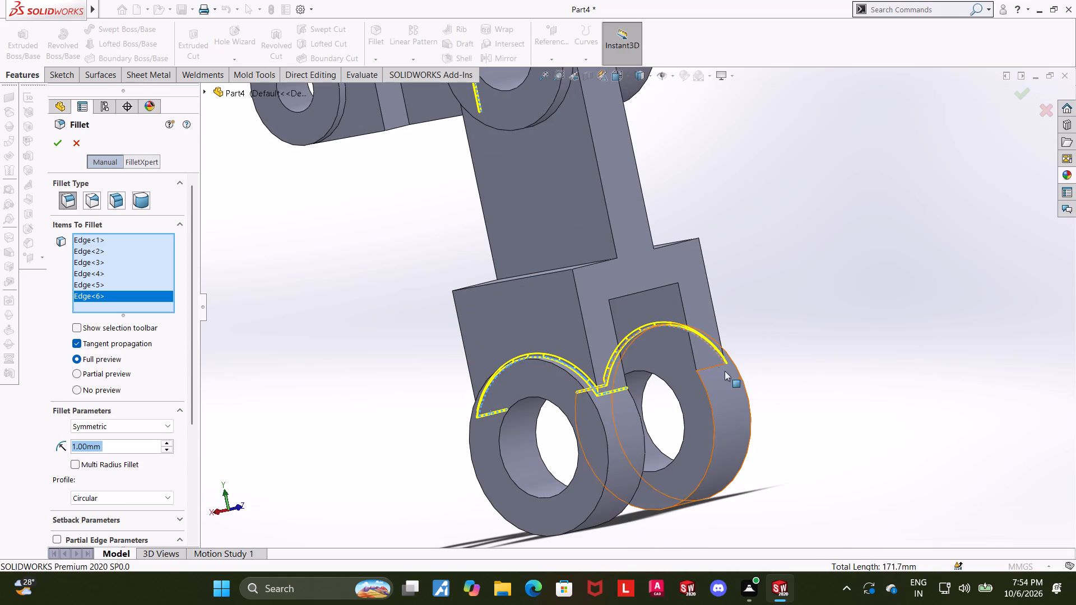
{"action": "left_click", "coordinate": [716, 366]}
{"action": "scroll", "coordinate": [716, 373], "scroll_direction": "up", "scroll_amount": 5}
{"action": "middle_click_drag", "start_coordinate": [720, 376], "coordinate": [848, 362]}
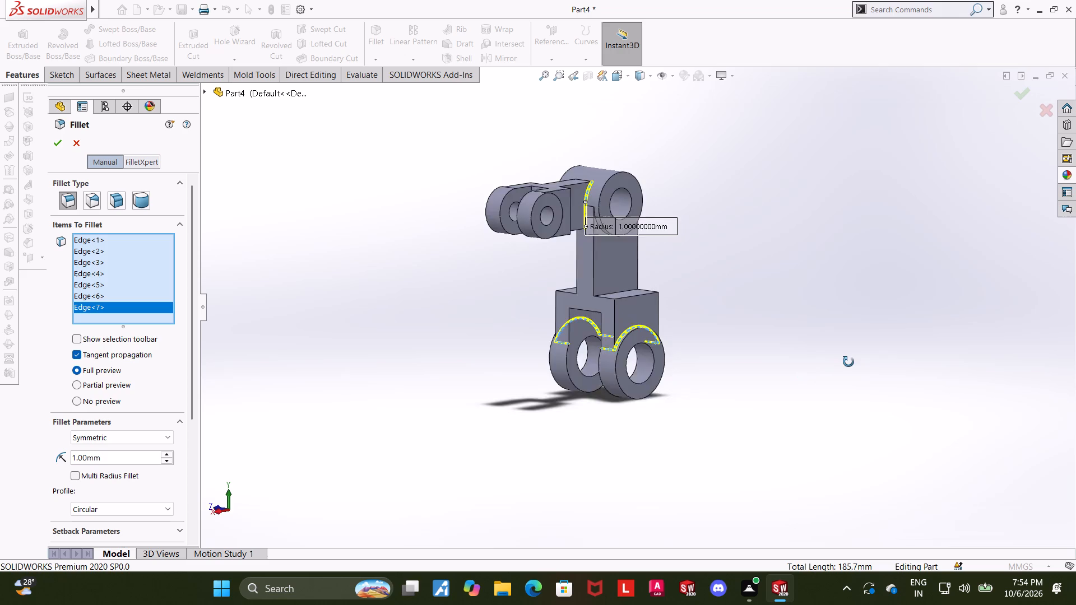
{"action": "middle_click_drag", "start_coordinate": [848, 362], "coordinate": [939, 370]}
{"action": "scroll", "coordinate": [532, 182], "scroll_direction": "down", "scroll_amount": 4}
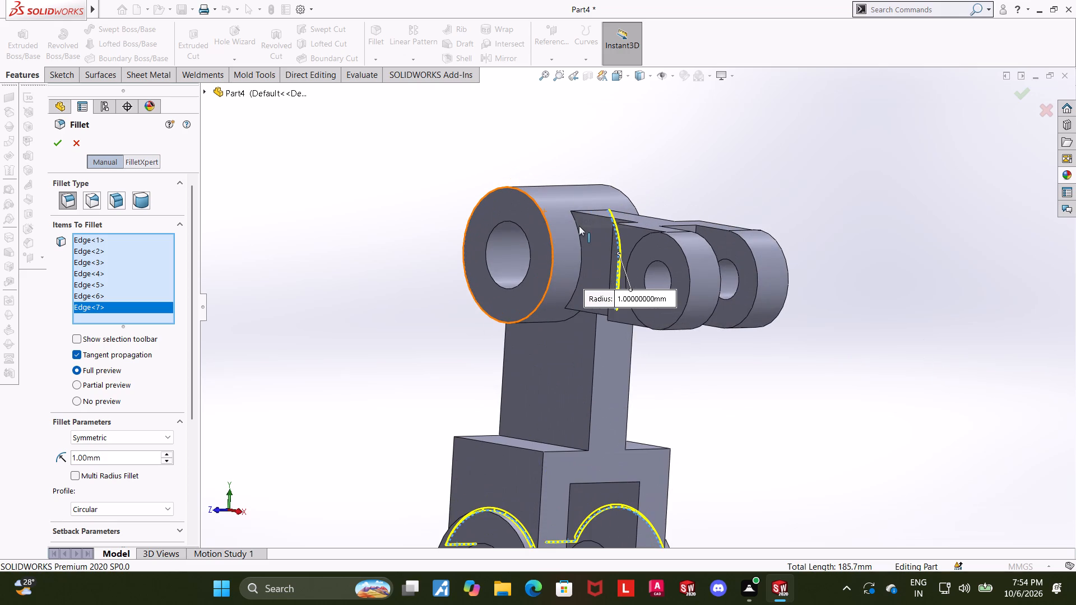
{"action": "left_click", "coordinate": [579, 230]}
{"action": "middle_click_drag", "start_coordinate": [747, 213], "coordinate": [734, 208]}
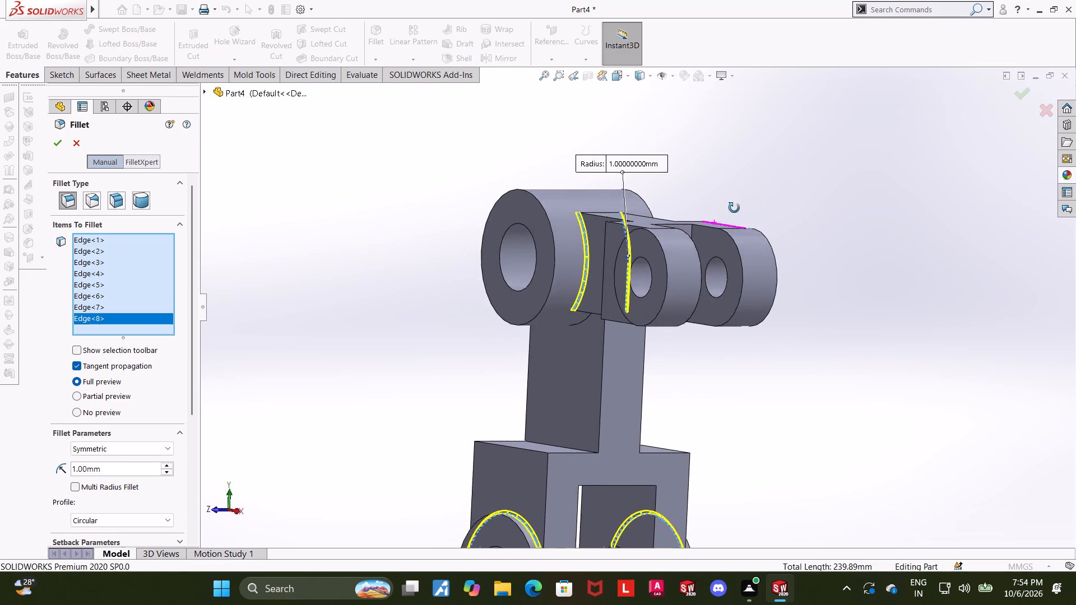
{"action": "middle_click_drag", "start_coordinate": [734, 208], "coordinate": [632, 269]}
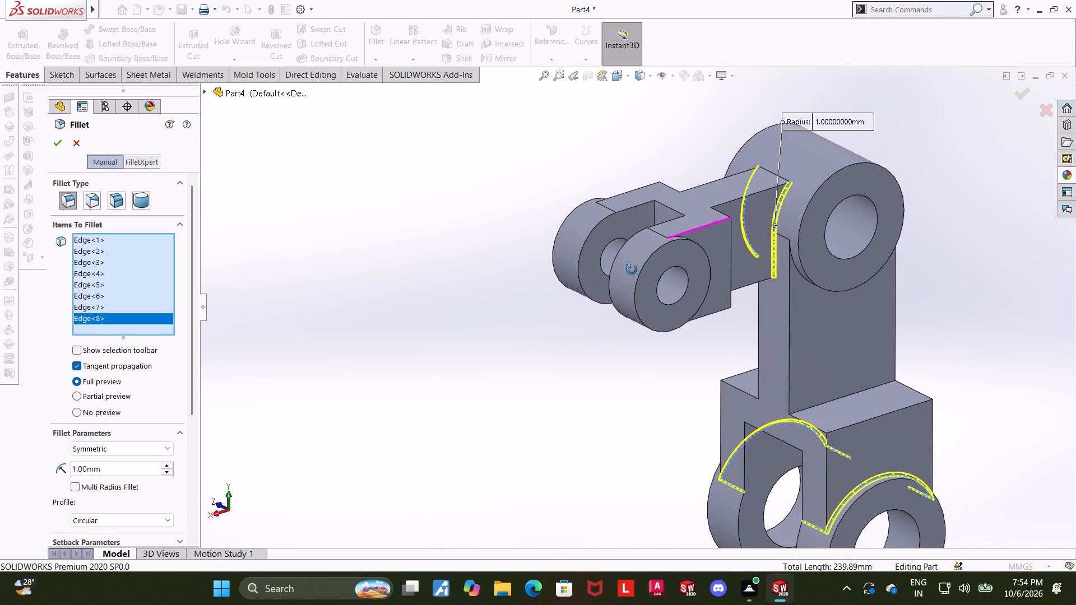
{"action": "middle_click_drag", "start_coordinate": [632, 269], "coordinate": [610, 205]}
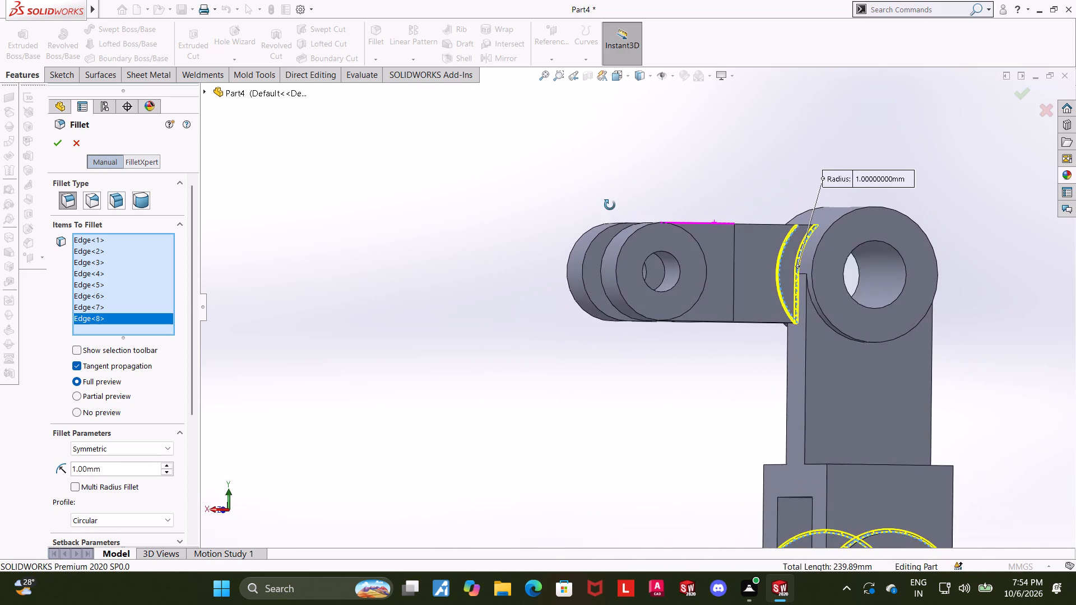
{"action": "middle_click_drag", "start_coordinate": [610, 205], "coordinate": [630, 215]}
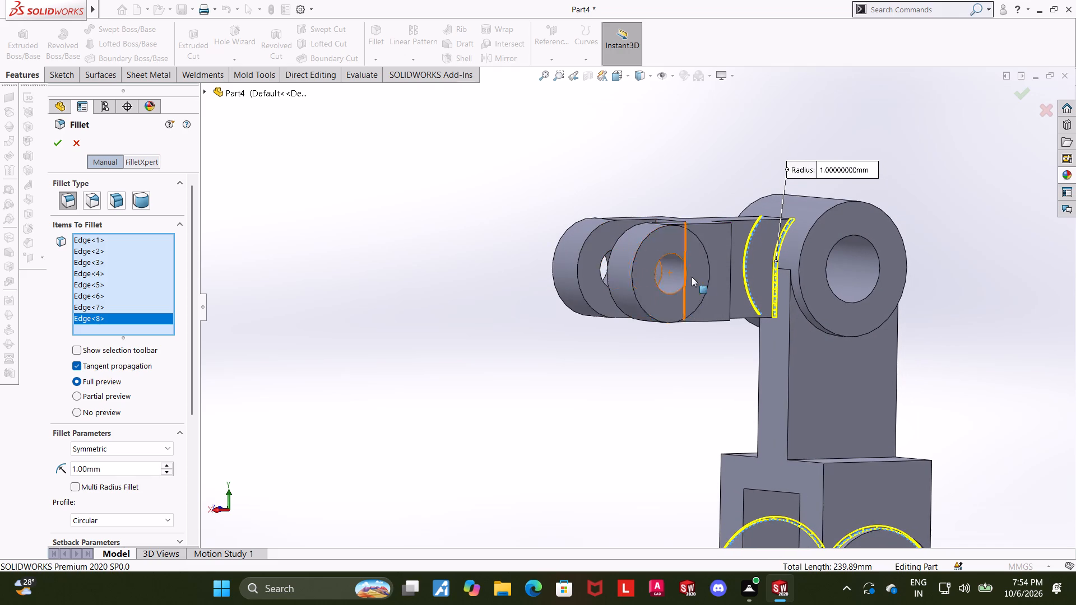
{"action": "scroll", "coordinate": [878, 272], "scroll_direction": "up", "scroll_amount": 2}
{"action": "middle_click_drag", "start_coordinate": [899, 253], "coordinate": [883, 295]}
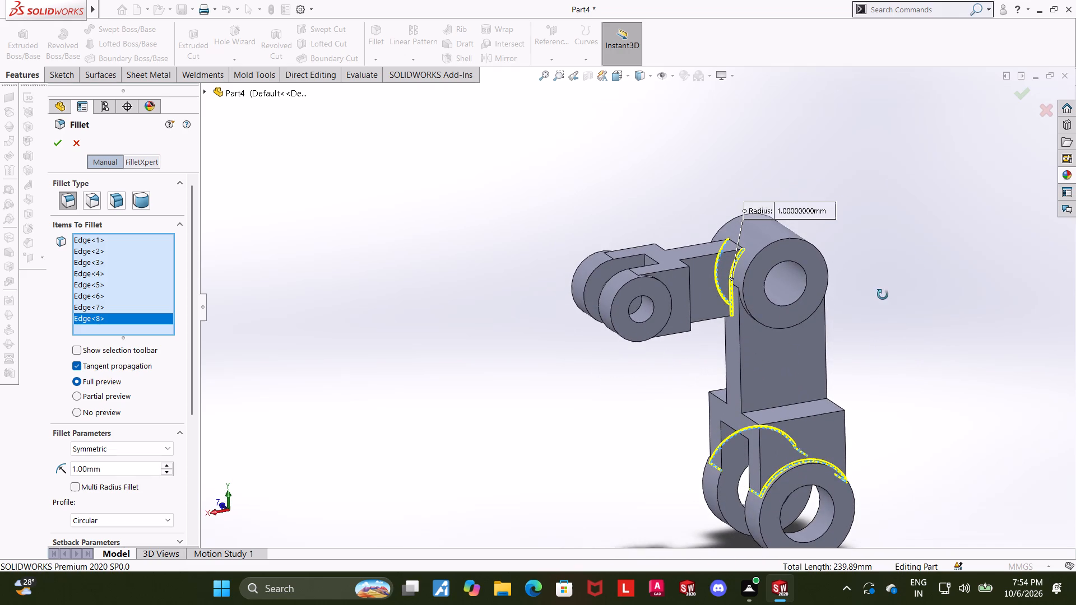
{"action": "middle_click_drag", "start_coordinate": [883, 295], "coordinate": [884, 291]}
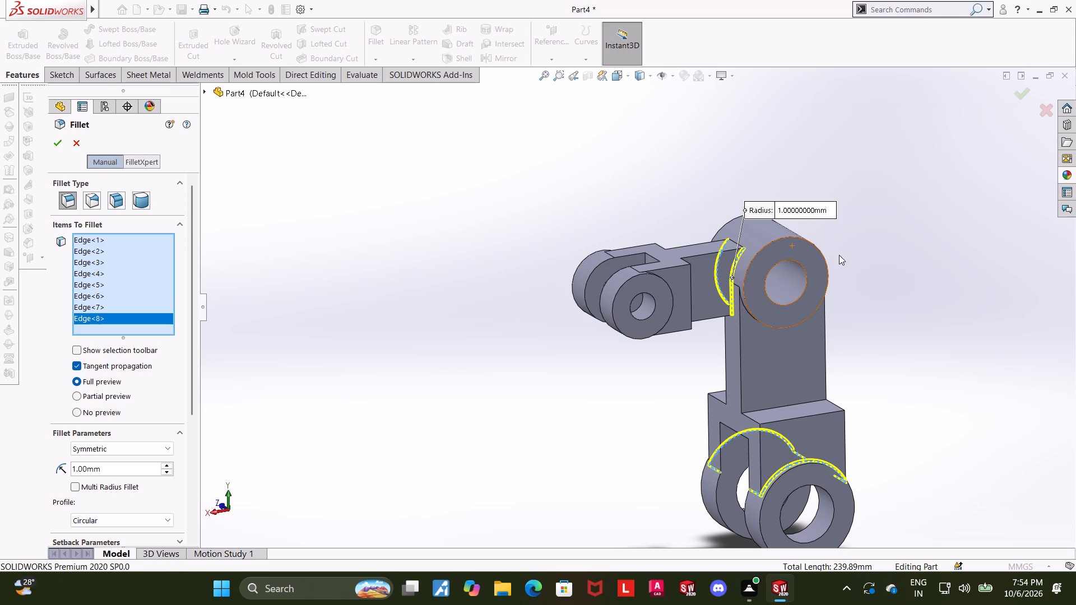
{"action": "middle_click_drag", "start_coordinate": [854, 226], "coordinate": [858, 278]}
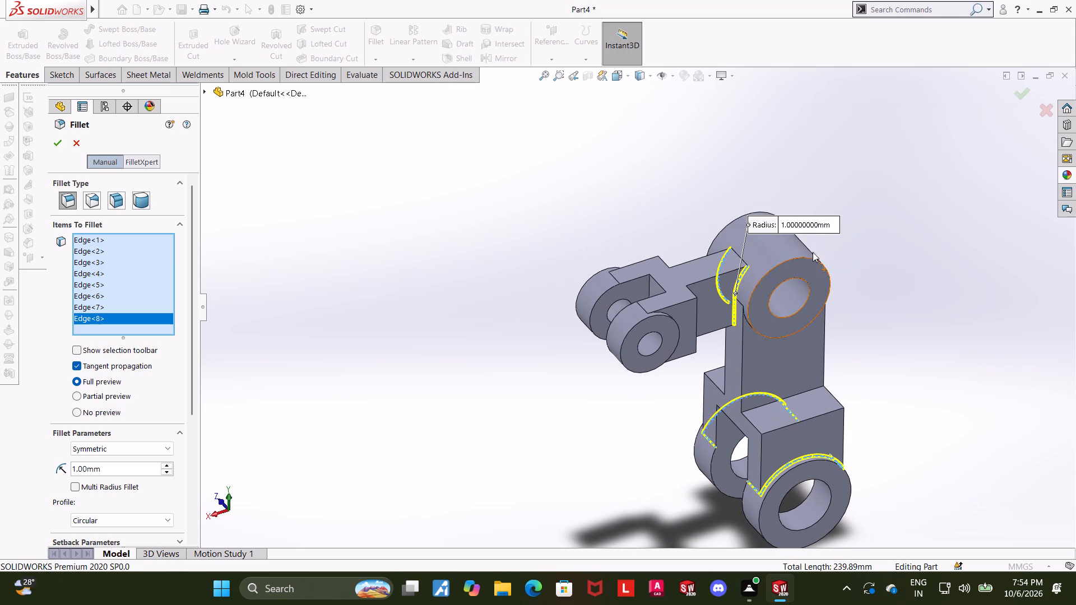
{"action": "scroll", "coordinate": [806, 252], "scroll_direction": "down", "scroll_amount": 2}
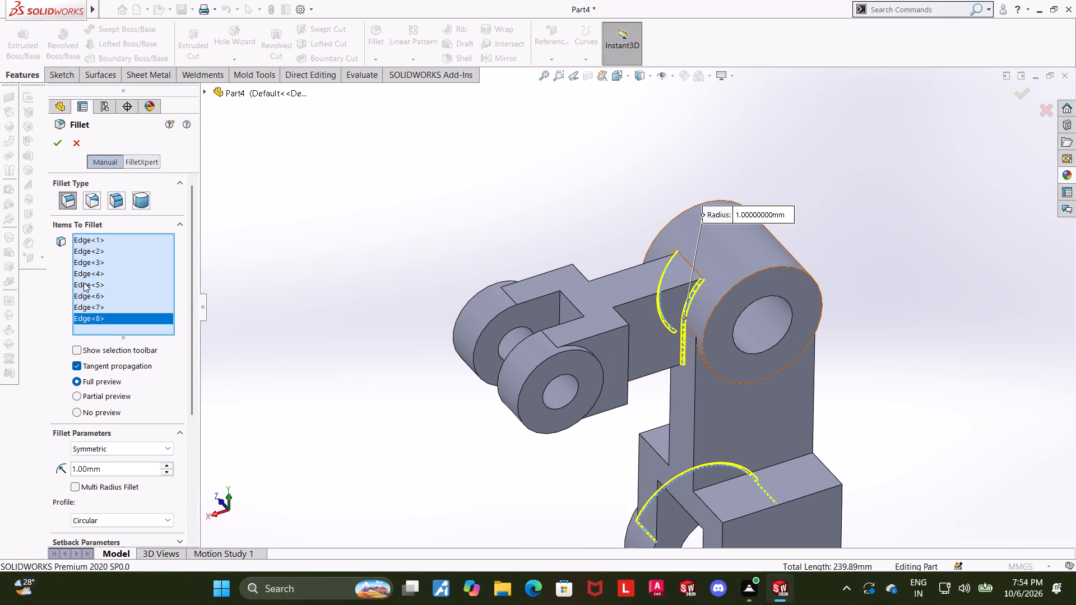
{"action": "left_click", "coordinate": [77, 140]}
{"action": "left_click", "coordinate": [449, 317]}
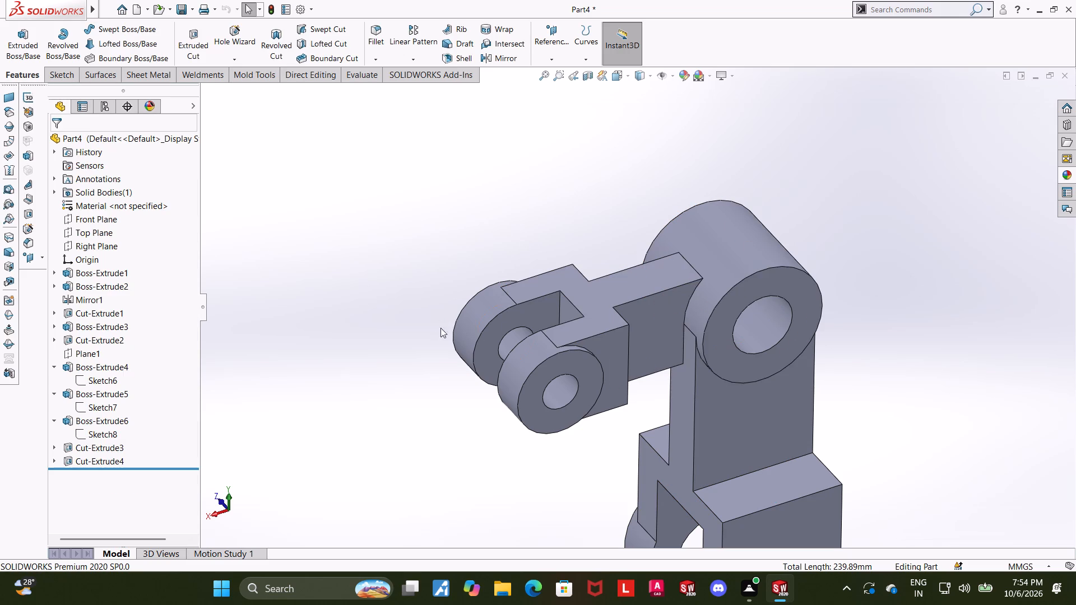
Examine the forked side arm and the bored top cylinder from several angles.
{"action": "middle_click_drag", "start_coordinate": [637, 352], "coordinate": [658, 290]}
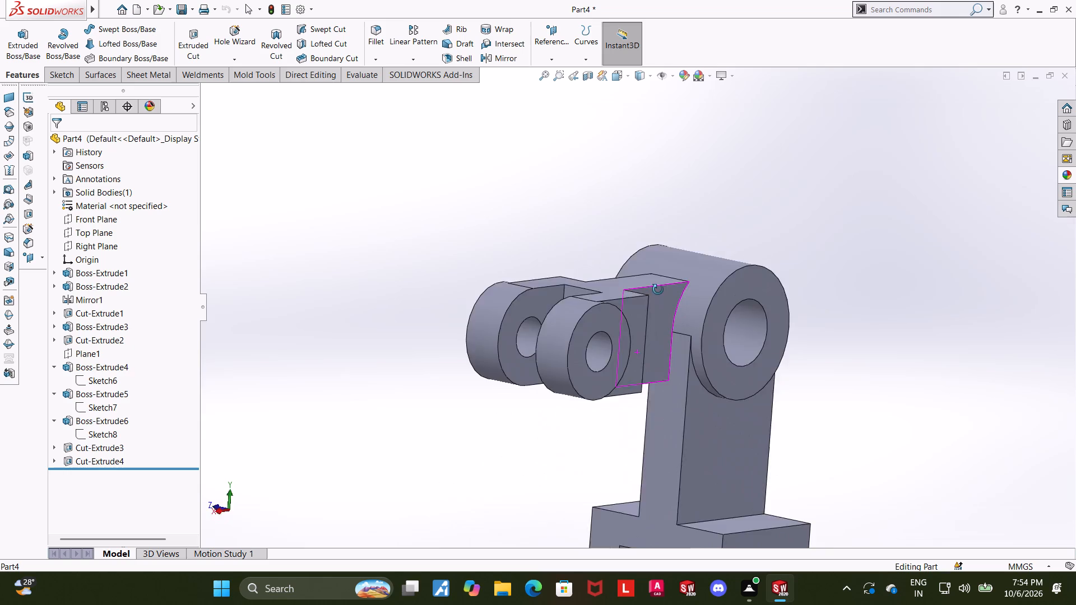
{"action": "middle_click_drag", "start_coordinate": [658, 290], "coordinate": [673, 271]}
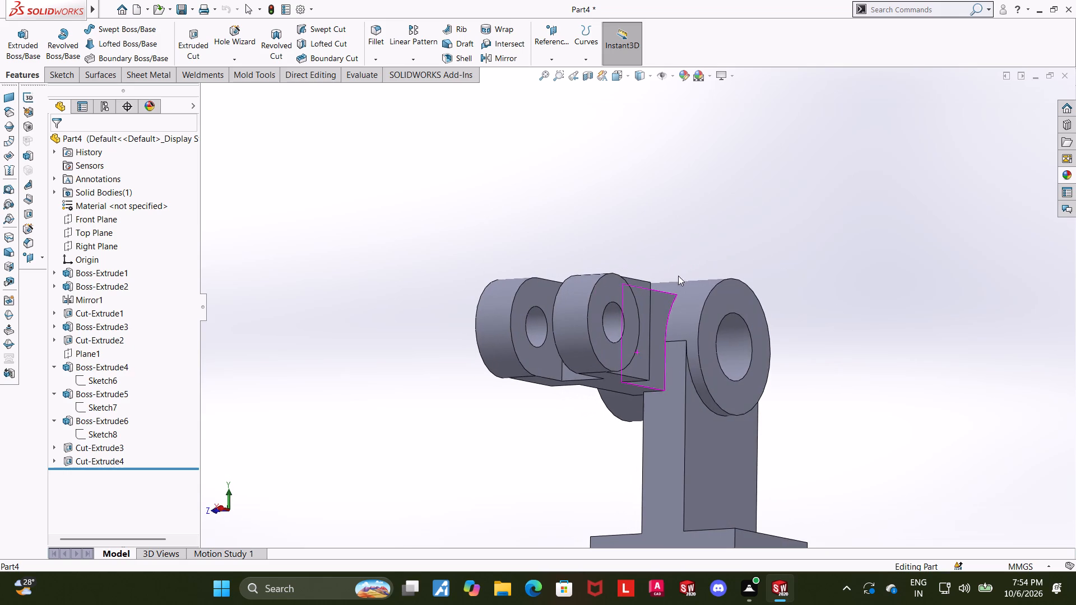
{"action": "middle_click_drag", "start_coordinate": [721, 291], "coordinate": [720, 347]}
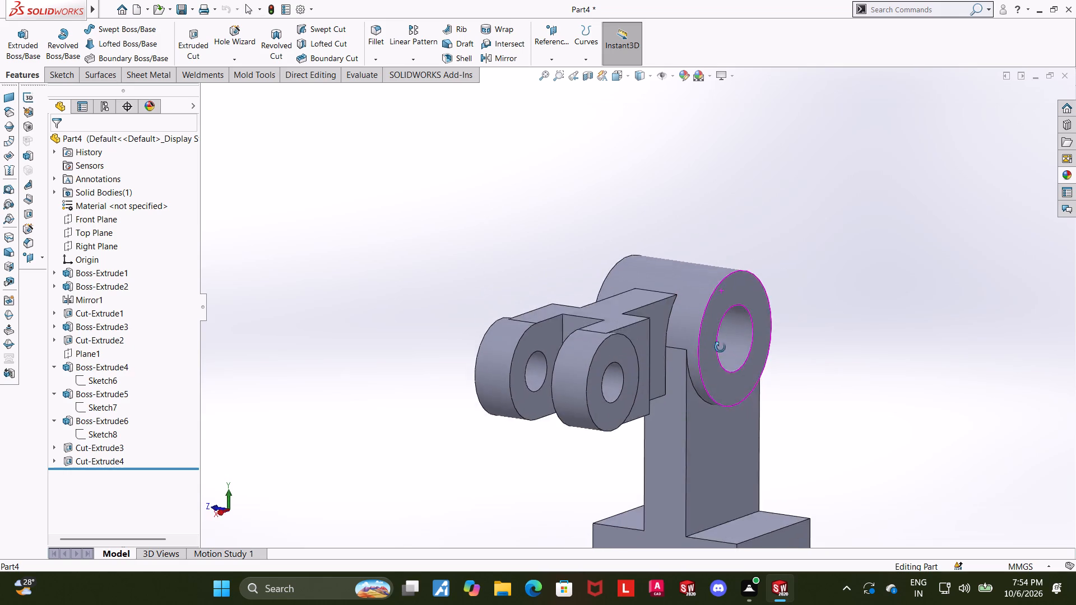
{"action": "middle_click_drag", "start_coordinate": [720, 347], "coordinate": [724, 427]}
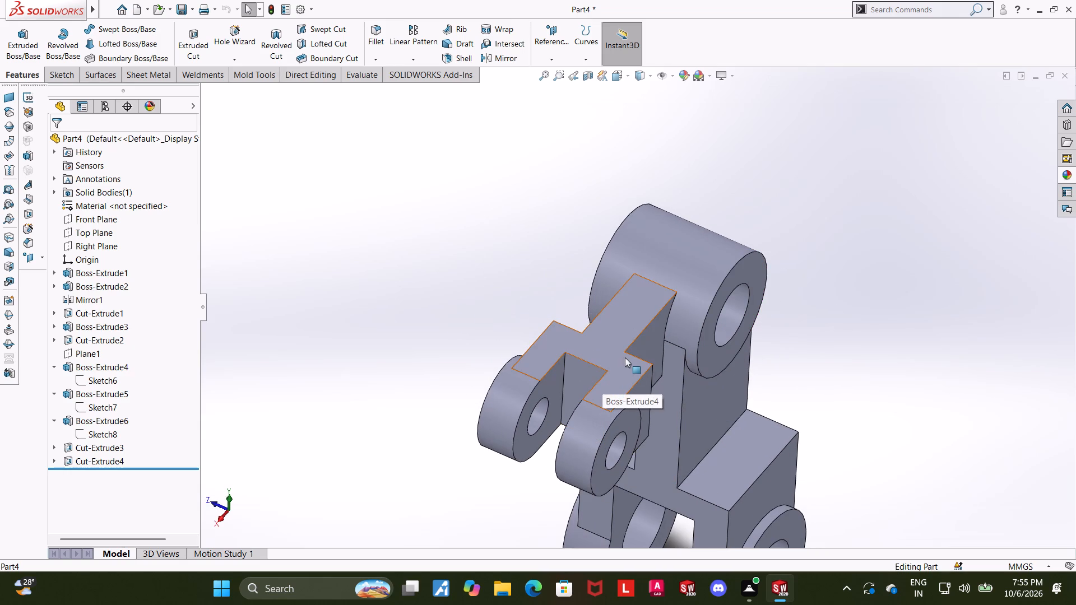
{"action": "middle_click_drag", "start_coordinate": [624, 353], "coordinate": [600, 258]}
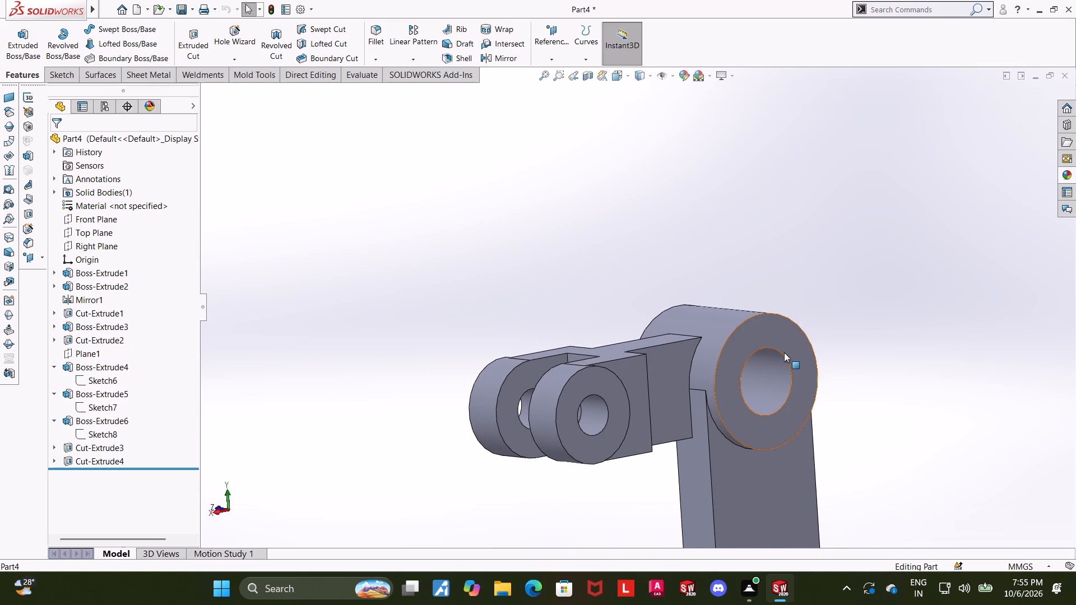
{"action": "middle_click_drag", "start_coordinate": [777, 350], "coordinate": [732, 360]}
{"action": "scroll", "coordinate": [582, 391], "scroll_direction": "up", "scroll_amount": 2}
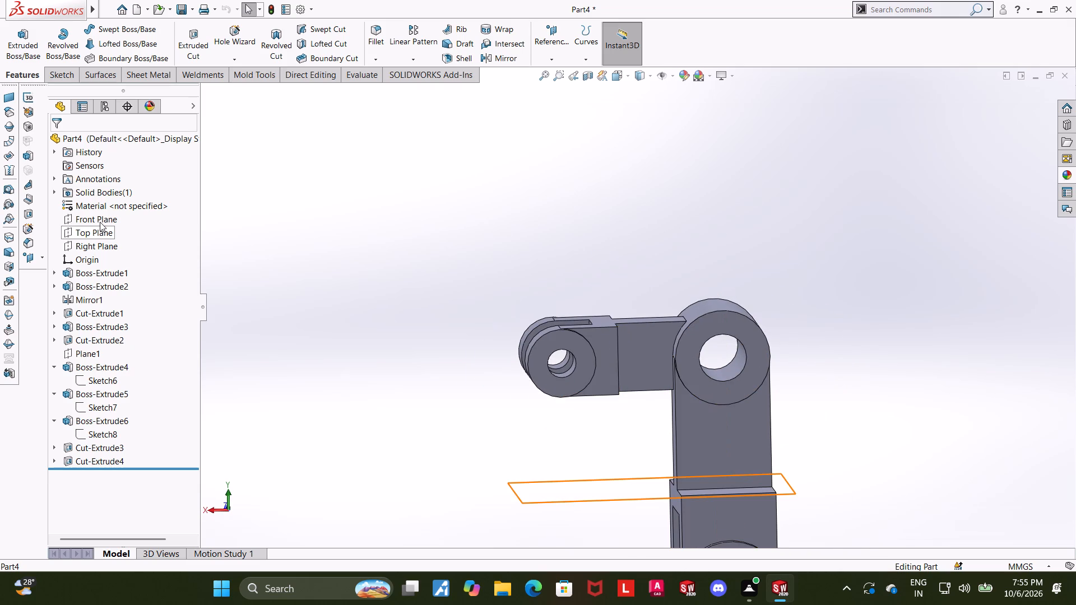
{"action": "scroll", "coordinate": [435, 276], "scroll_direction": "up", "scroll_amount": 3}
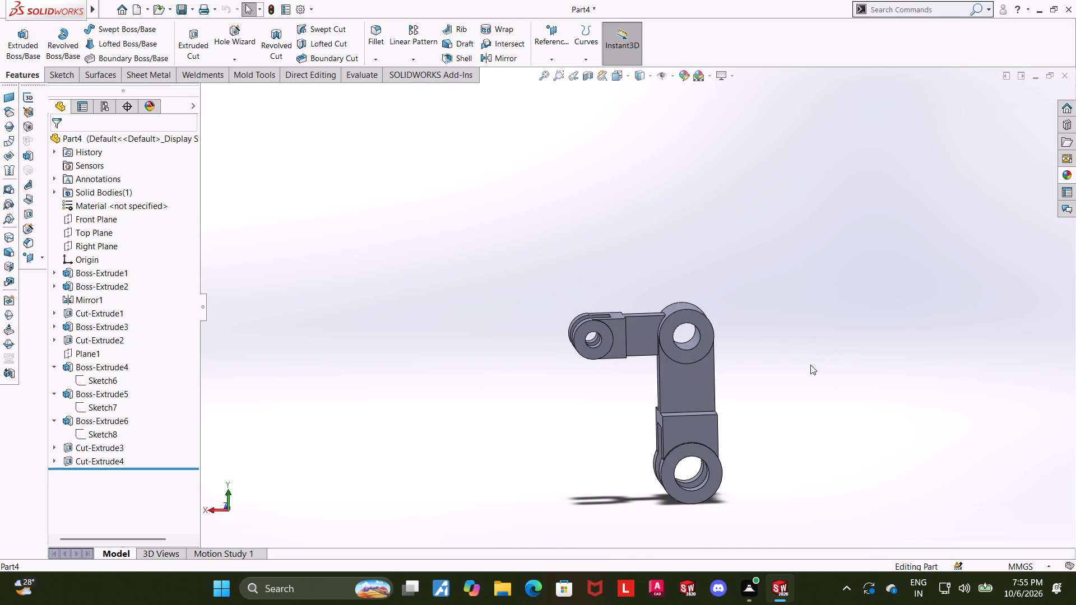
{"action": "scroll", "coordinate": [786, 366], "scroll_direction": "down", "scroll_amount": 2}
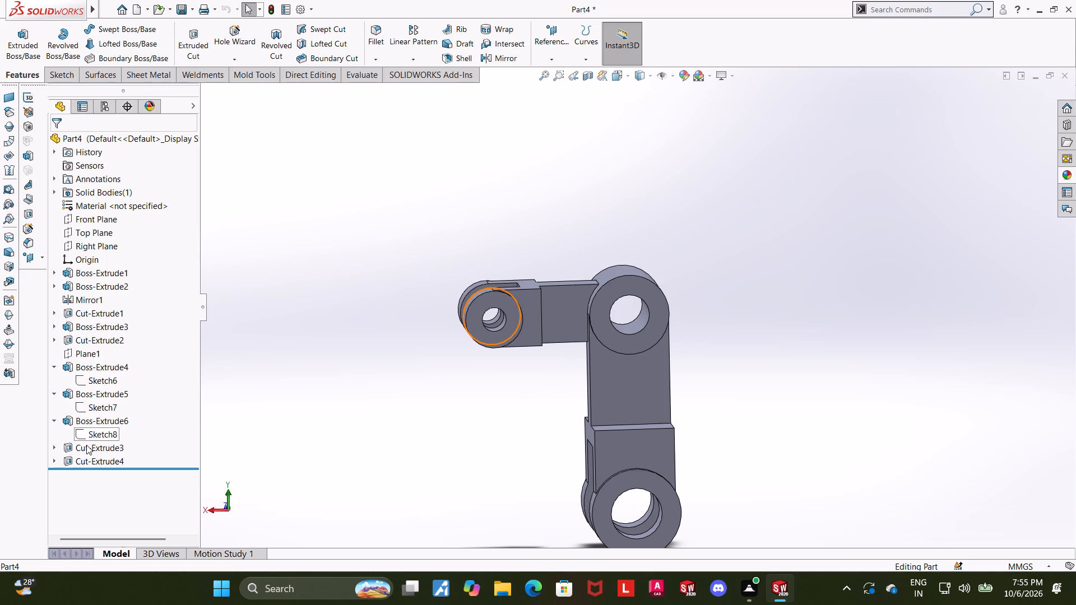
Delete the Cut-Extrude3 feature that bores the side arm's prongs, keeping its sketch.
{"action": "right_click", "coordinate": [86, 445]}
{"action": "left_click", "coordinate": [113, 426]}
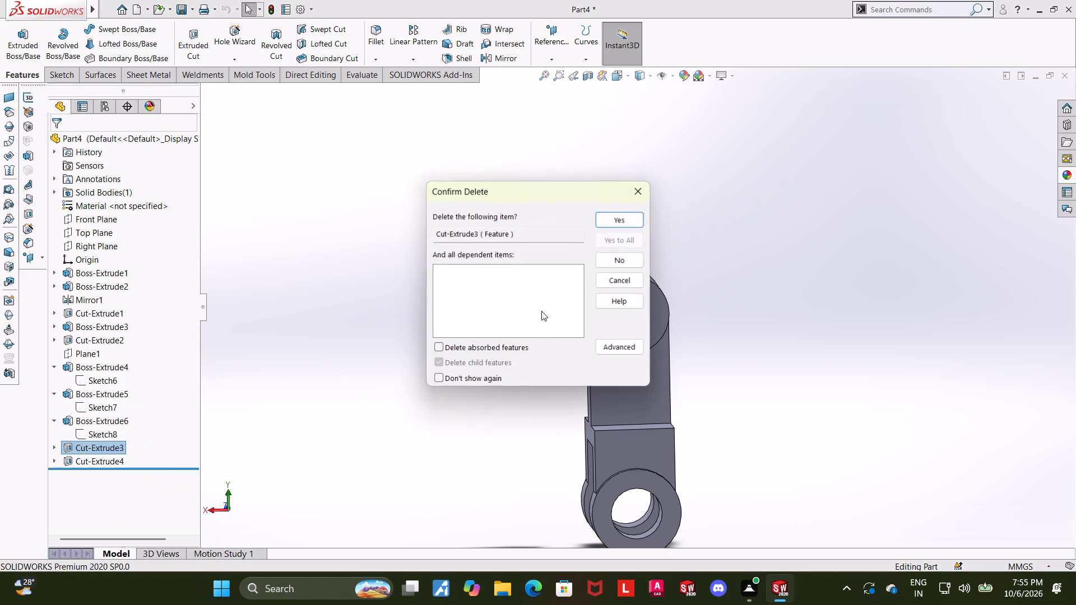
{"action": "left_click", "coordinate": [607, 220]}
{"action": "left_click", "coordinate": [415, 333]}
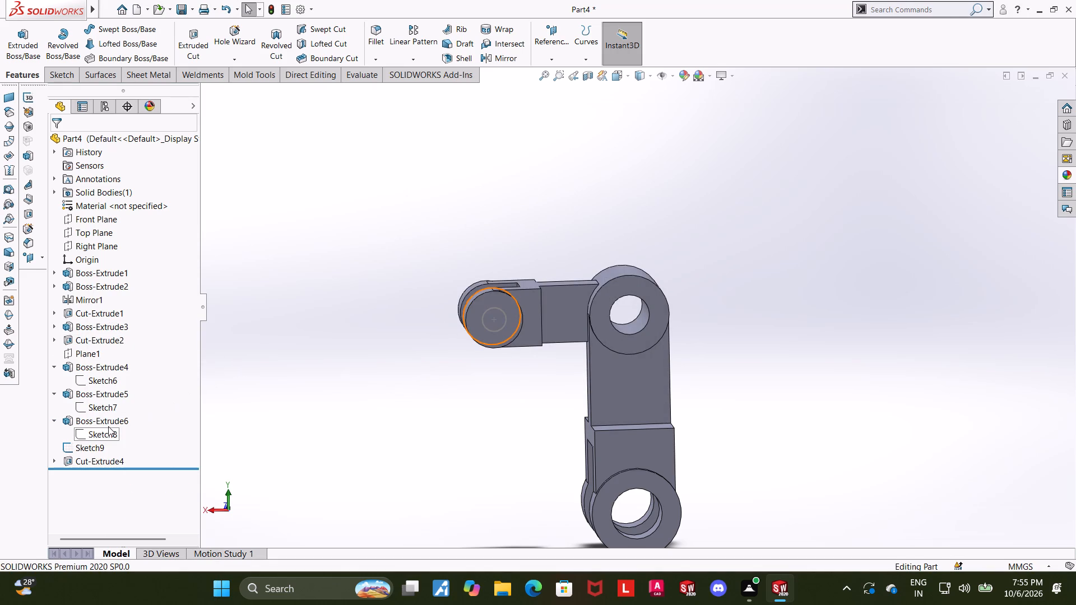
Delete the Boss-Extrude6 and Boss-Extrude5 features that round the side arm's prongs, including their dependent sketches.
{"action": "right_click", "coordinate": [108, 426]}
{"action": "left_click", "coordinate": [133, 422]}
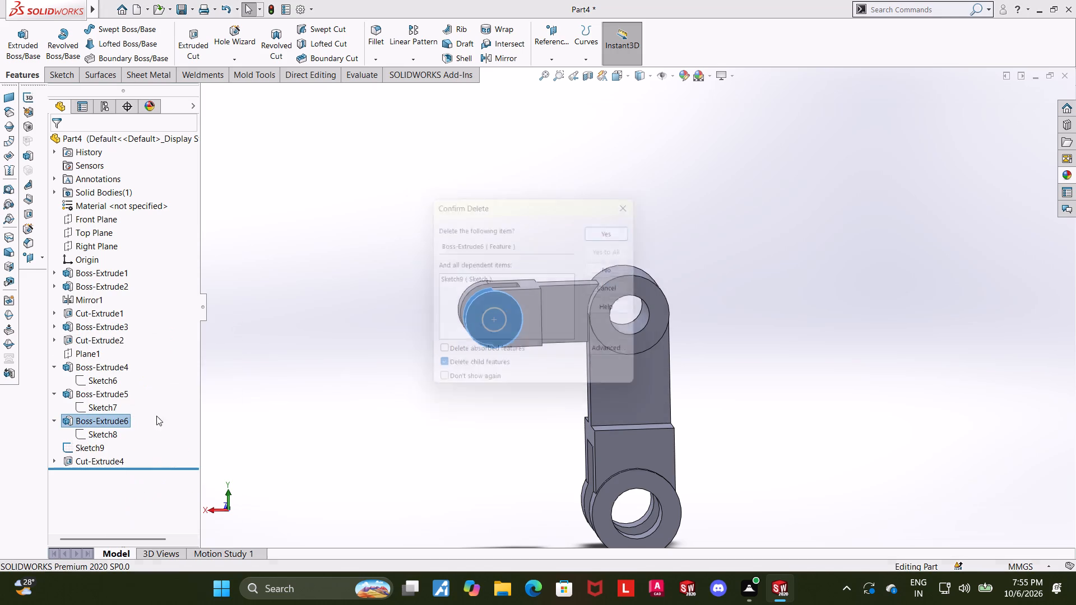
{"action": "left_click", "coordinate": [623, 216]}
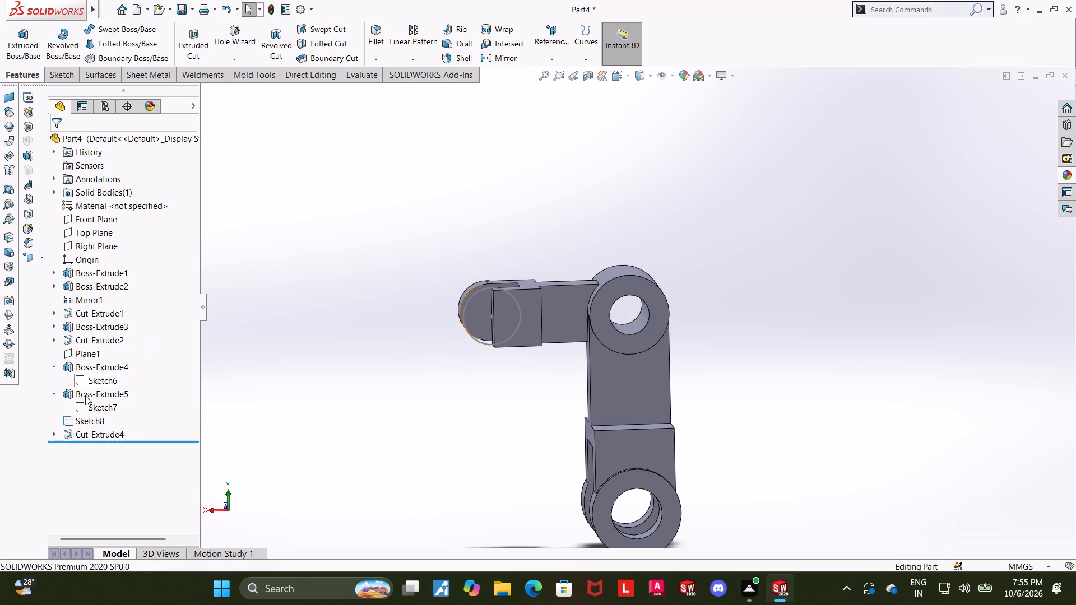
{"action": "right_click", "coordinate": [86, 399]}
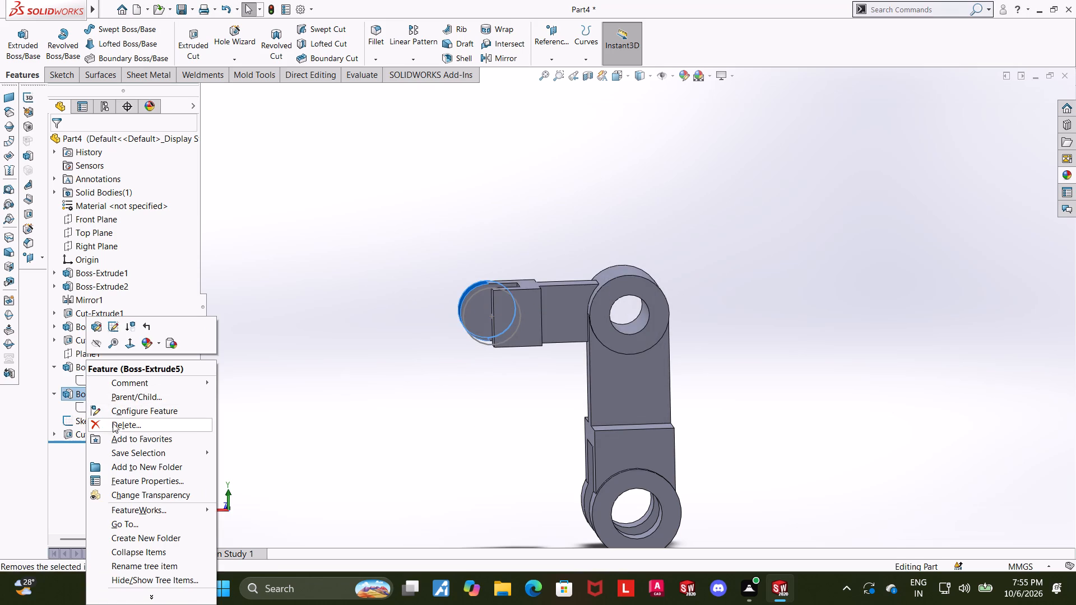
{"action": "left_click", "coordinate": [113, 425]}
{"action": "left_click", "coordinate": [623, 215]}
{"action": "left_click", "coordinate": [347, 263]}
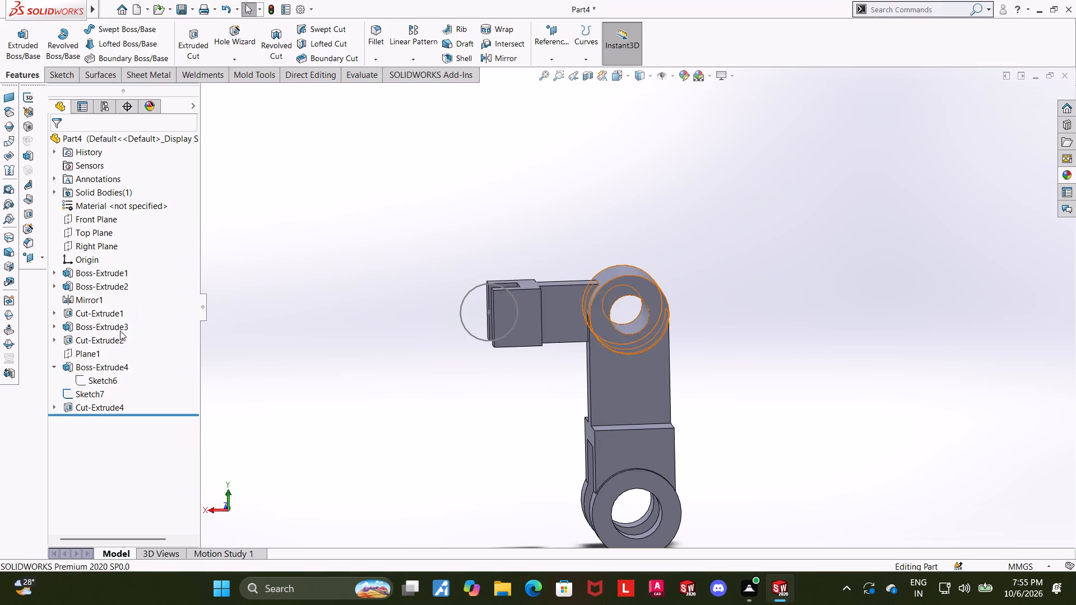
Delete the side arm feature Boss-Extrude4 with its dependent features, and delete its leftover profile Sketch6.
{"action": "right_click", "coordinate": [84, 362]}
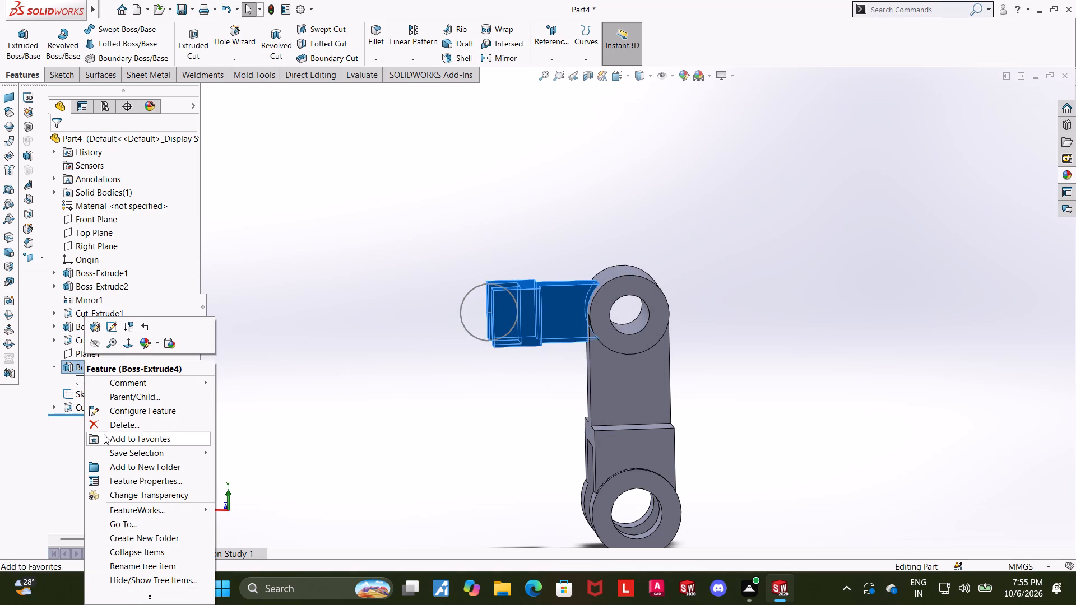
{"action": "left_click", "coordinate": [104, 422]}
{"action": "left_click", "coordinate": [633, 212]}
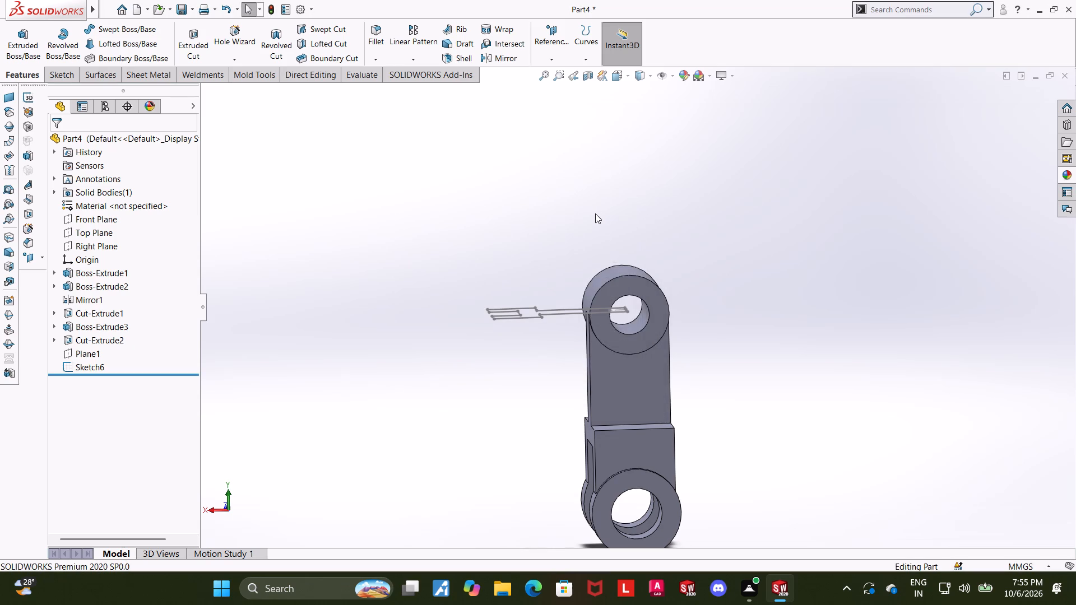
{"action": "left_click", "coordinate": [595, 213]}
{"action": "right_click", "coordinate": [68, 369]}
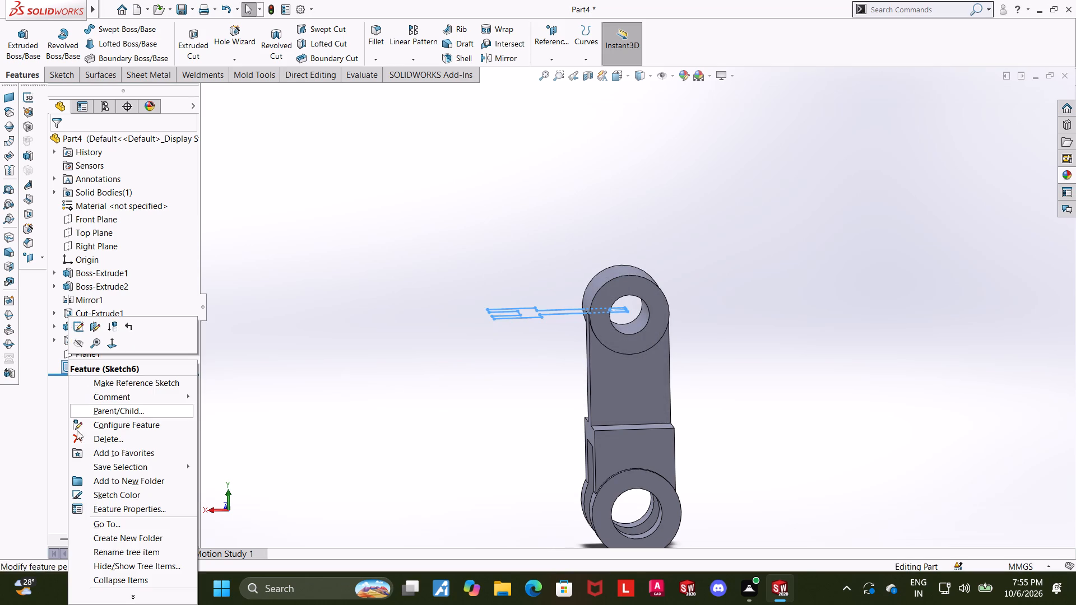
{"action": "left_click", "coordinate": [78, 435]}
{"action": "left_click", "coordinate": [641, 214]}
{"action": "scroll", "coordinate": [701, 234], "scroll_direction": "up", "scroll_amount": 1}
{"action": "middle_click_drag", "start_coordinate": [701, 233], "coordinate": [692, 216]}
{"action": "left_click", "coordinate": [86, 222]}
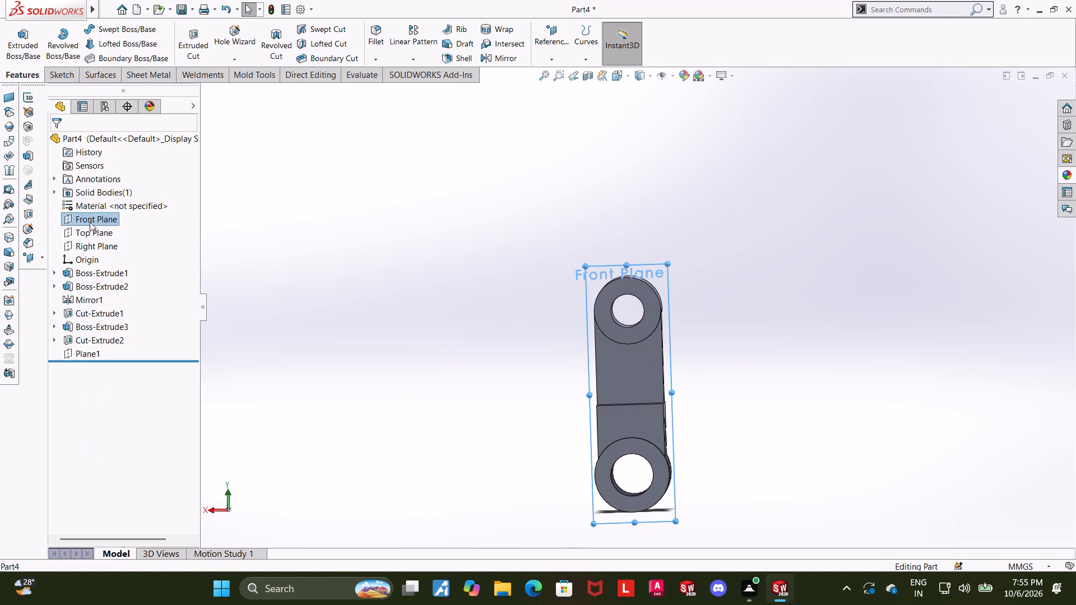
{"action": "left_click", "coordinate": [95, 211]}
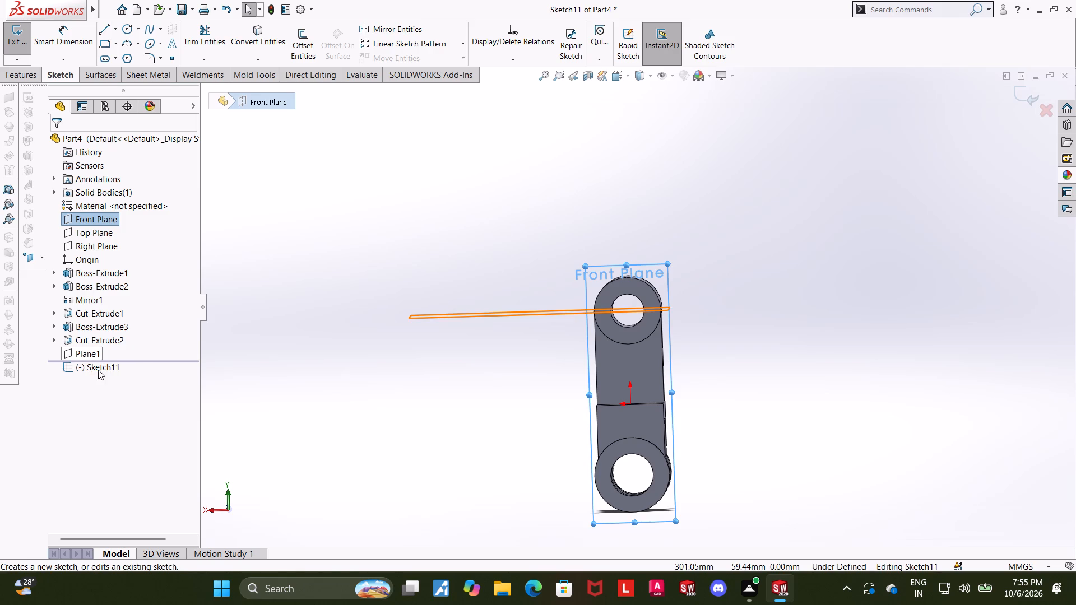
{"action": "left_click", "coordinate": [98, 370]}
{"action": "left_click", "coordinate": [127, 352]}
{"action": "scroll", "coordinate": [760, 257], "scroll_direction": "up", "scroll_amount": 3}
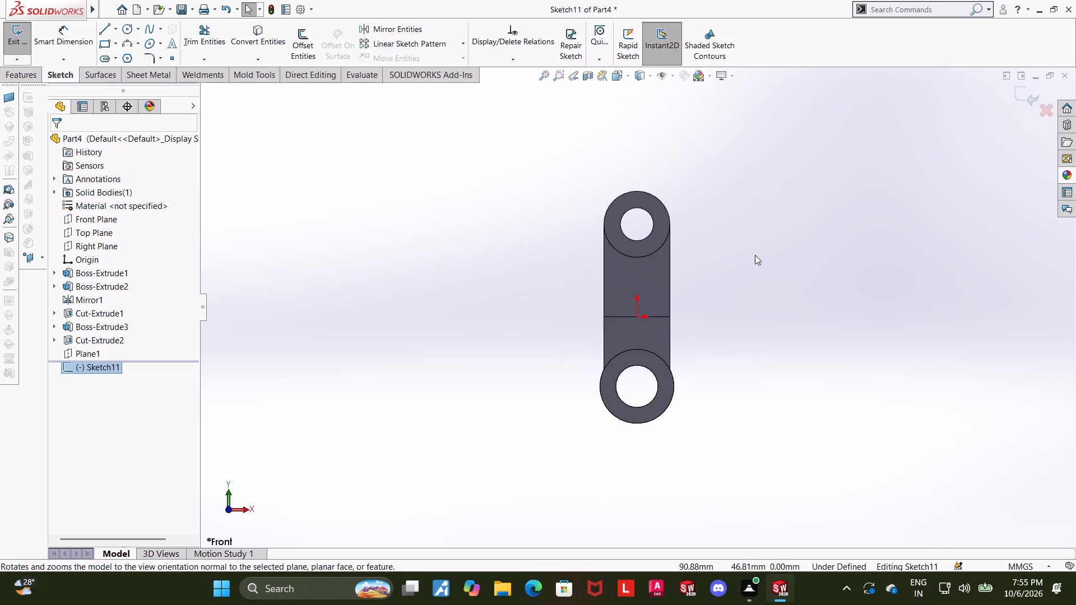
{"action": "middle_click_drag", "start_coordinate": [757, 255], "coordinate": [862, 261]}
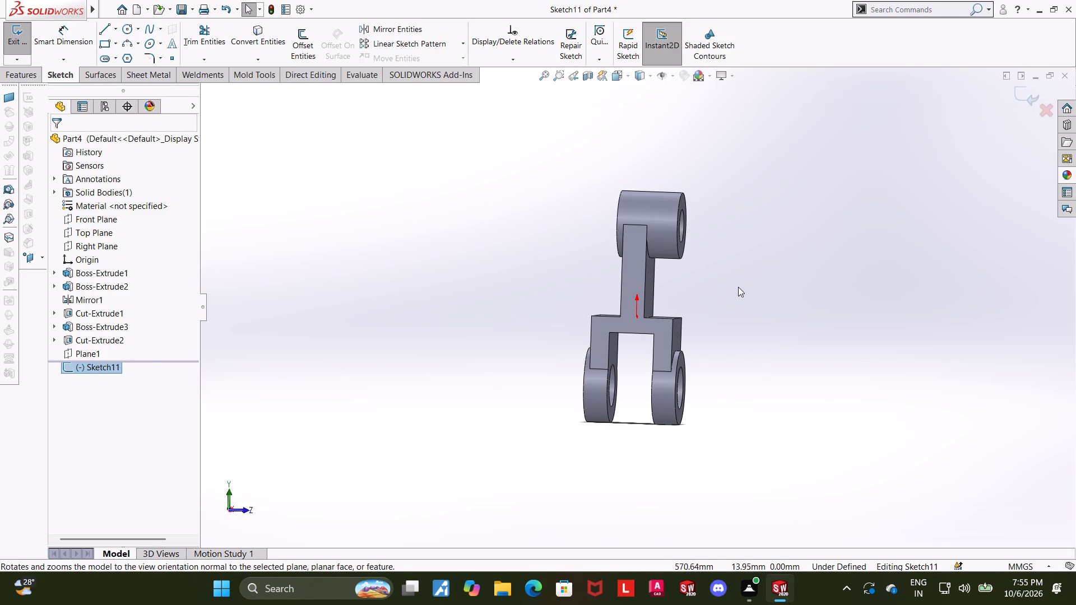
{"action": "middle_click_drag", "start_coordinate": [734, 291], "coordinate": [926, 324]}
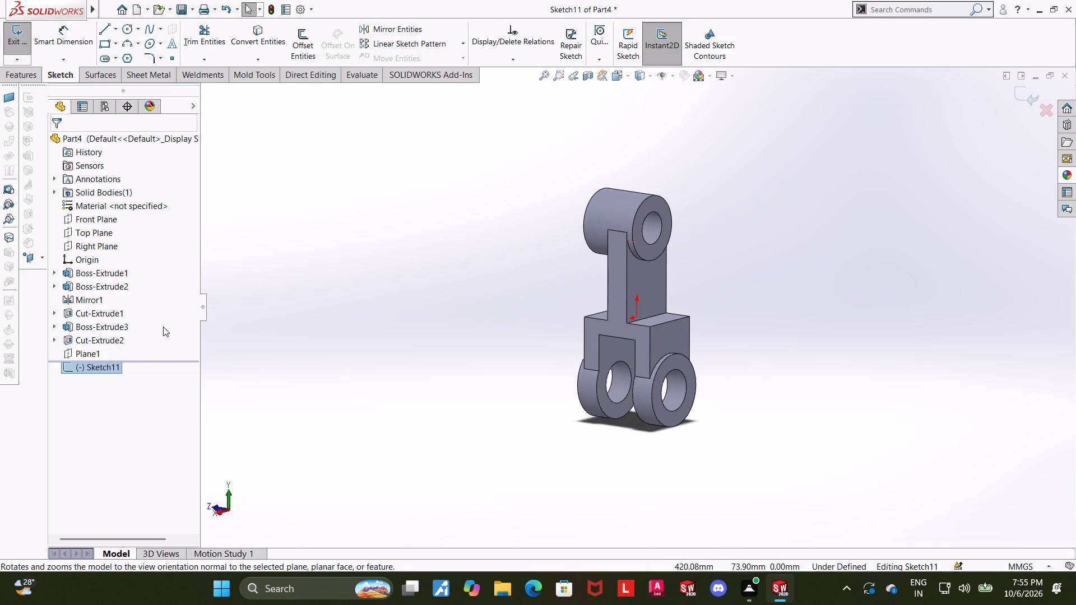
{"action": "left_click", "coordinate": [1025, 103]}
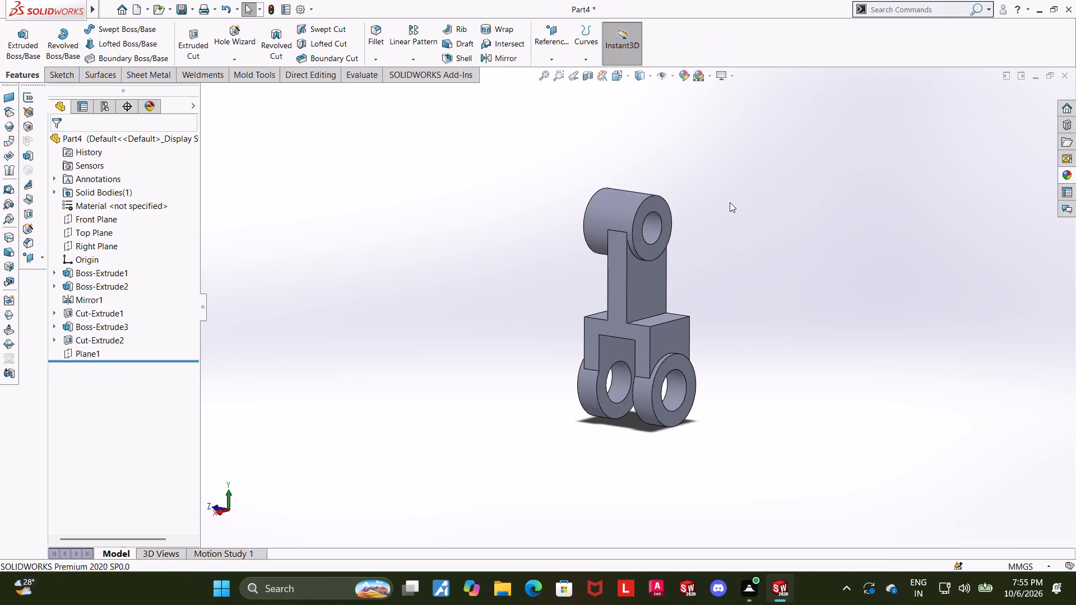
Start a new sketch on the top cylinder's end face and view it face-on.
{"action": "middle_click_drag", "start_coordinate": [709, 215], "coordinate": [697, 216]}
{"action": "scroll", "coordinate": [674, 220], "scroll_direction": "down", "scroll_amount": 1}
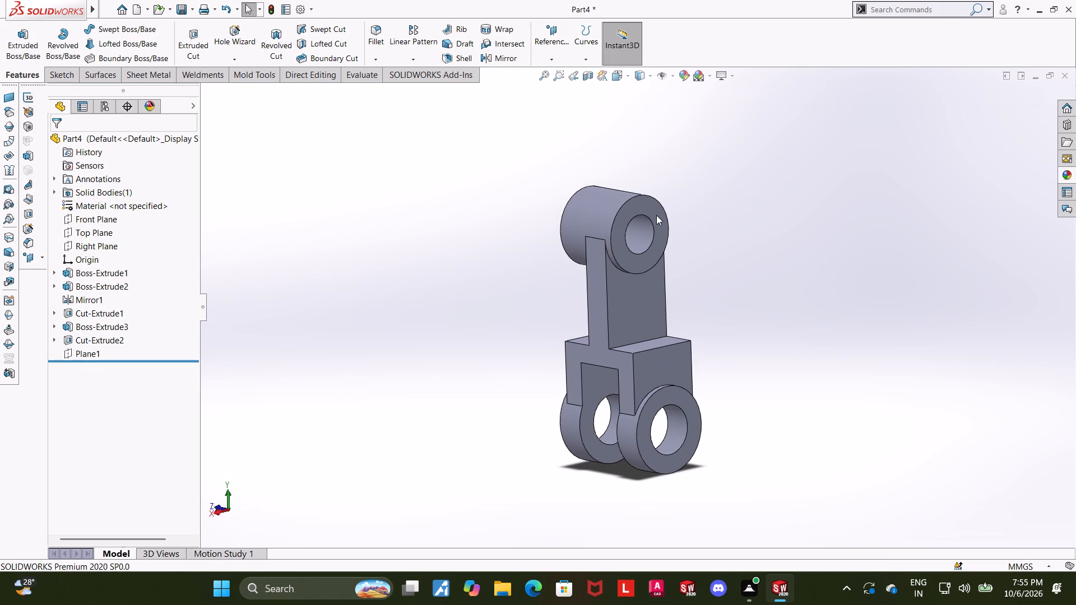
{"action": "left_click", "coordinate": [657, 208]}
{"action": "left_click", "coordinate": [710, 175]}
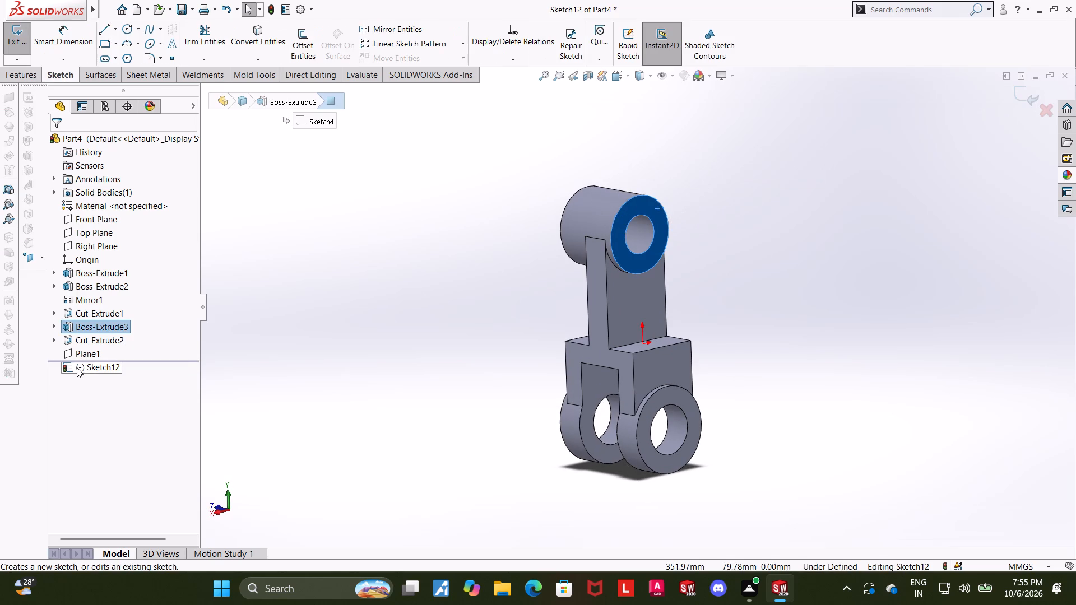
{"action": "left_click", "coordinate": [77, 367]}
{"action": "left_click", "coordinate": [108, 351]}
{"action": "scroll", "coordinate": [840, 128], "scroll_direction": "up", "scroll_amount": 3}
{"action": "scroll", "coordinate": [672, 207], "scroll_direction": "down", "scroll_amount": 2}
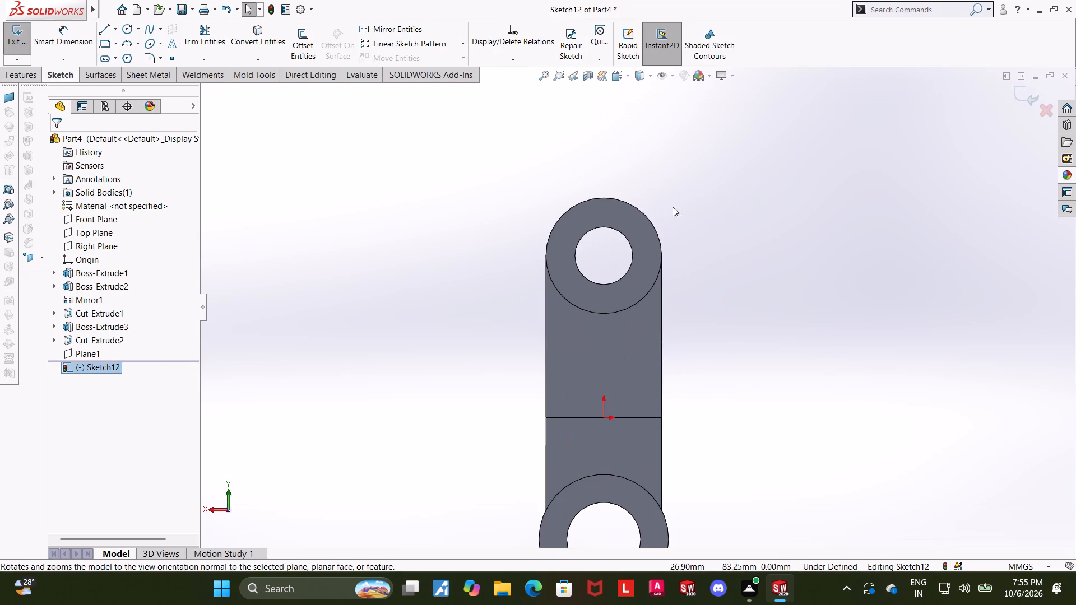
{"action": "scroll", "coordinate": [672, 207], "scroll_direction": "down", "scroll_amount": 1}
Sketch a three-line arm outline from the cylinder's top point: about 99 mm out, about 41 mm down, and back to the stem's edge.
{"action": "left_click", "coordinate": [108, 32]}
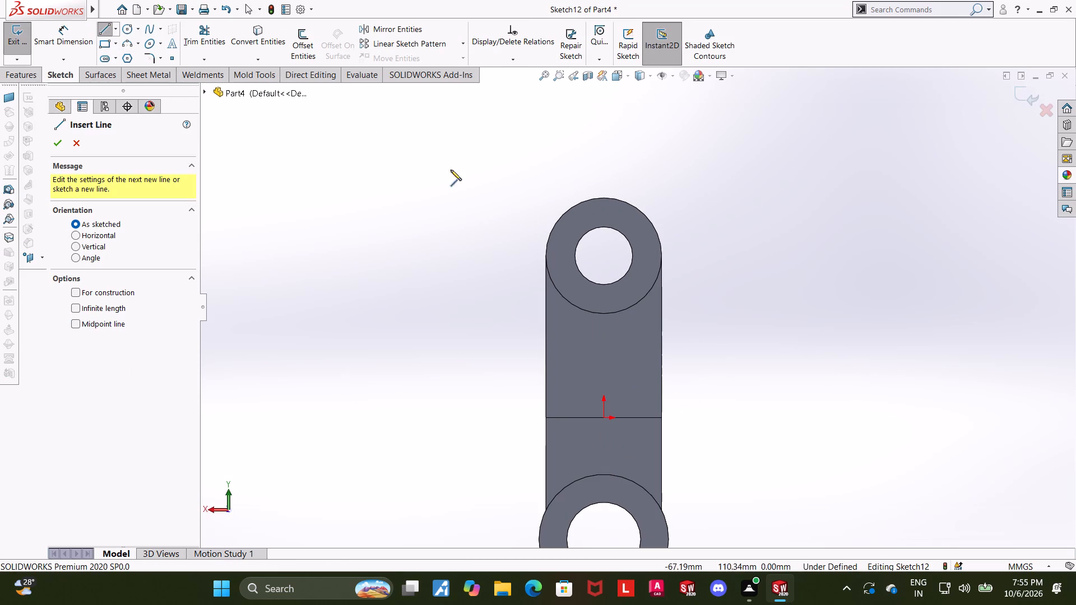
{"action": "left_click", "coordinate": [605, 197]}
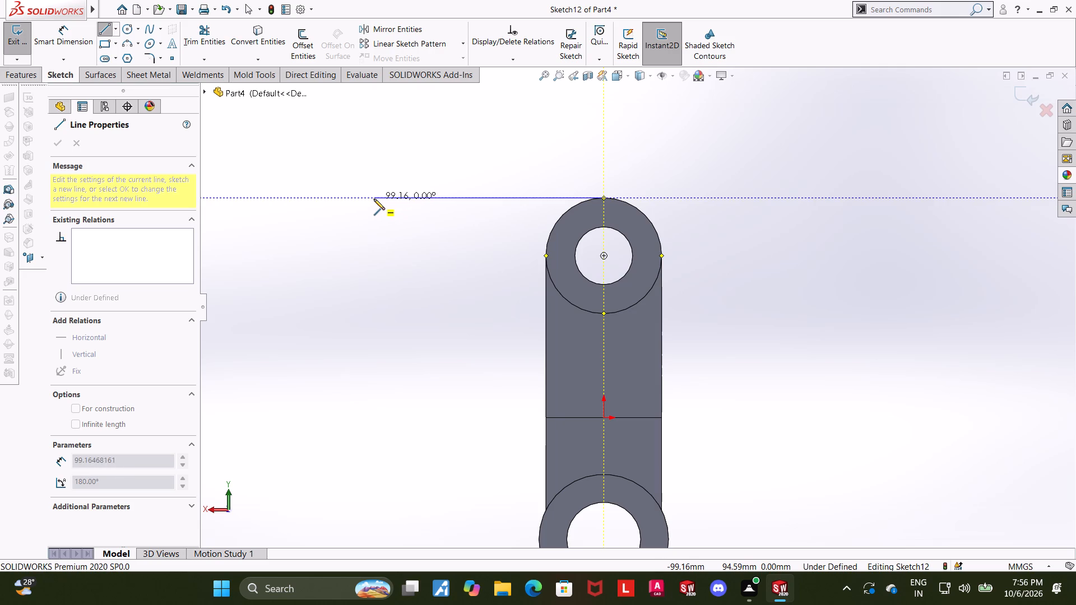
{"action": "left_click", "coordinate": [374, 199]}
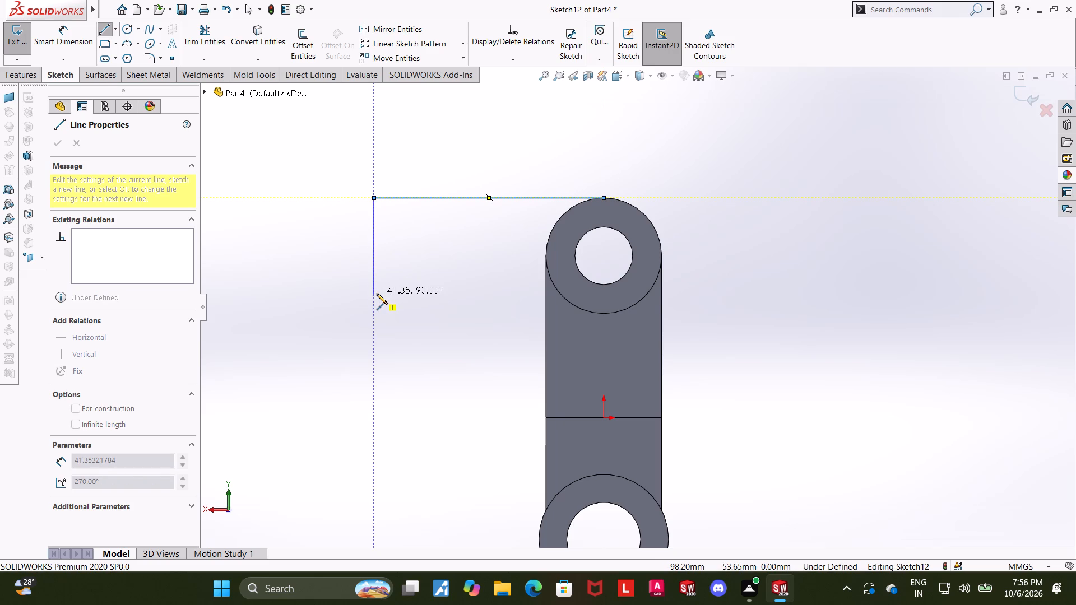
{"action": "left_click", "coordinate": [377, 294]}
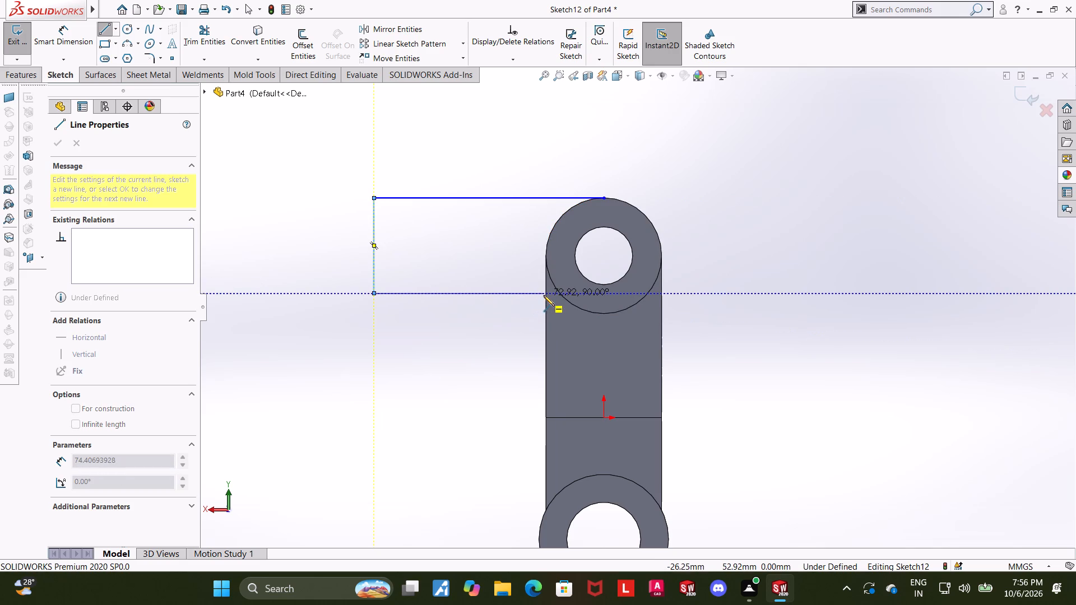
{"action": "scroll", "coordinate": [544, 295], "scroll_direction": "down", "scroll_amount": 3}
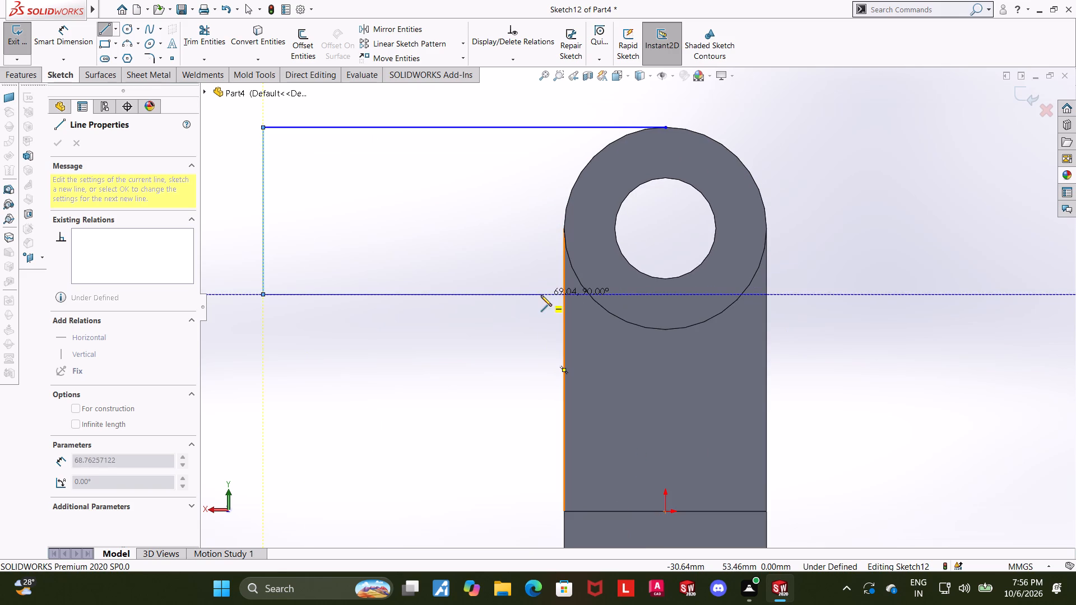
{"action": "left_click", "coordinate": [565, 294]}
{"action": "key", "text": "Escape"}
{"action": "key", "text": "Escape"}
{"action": "key", "text": "Escape"}
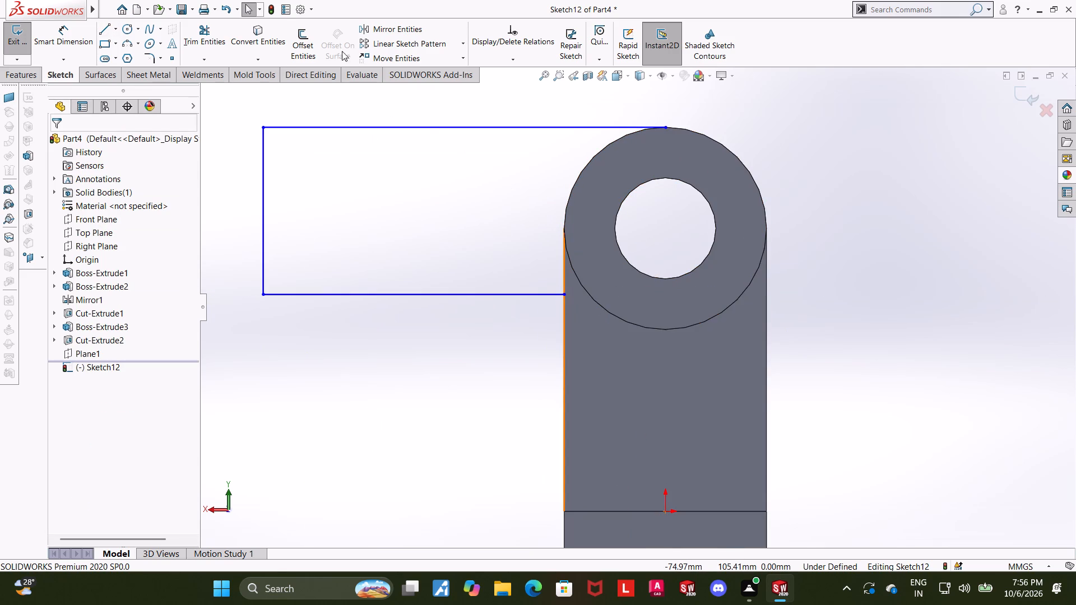
Convert the top cylinder's outer circular edge and the adjoining stem side edge into sketch entities.
{"action": "left_click", "coordinate": [253, 29]}
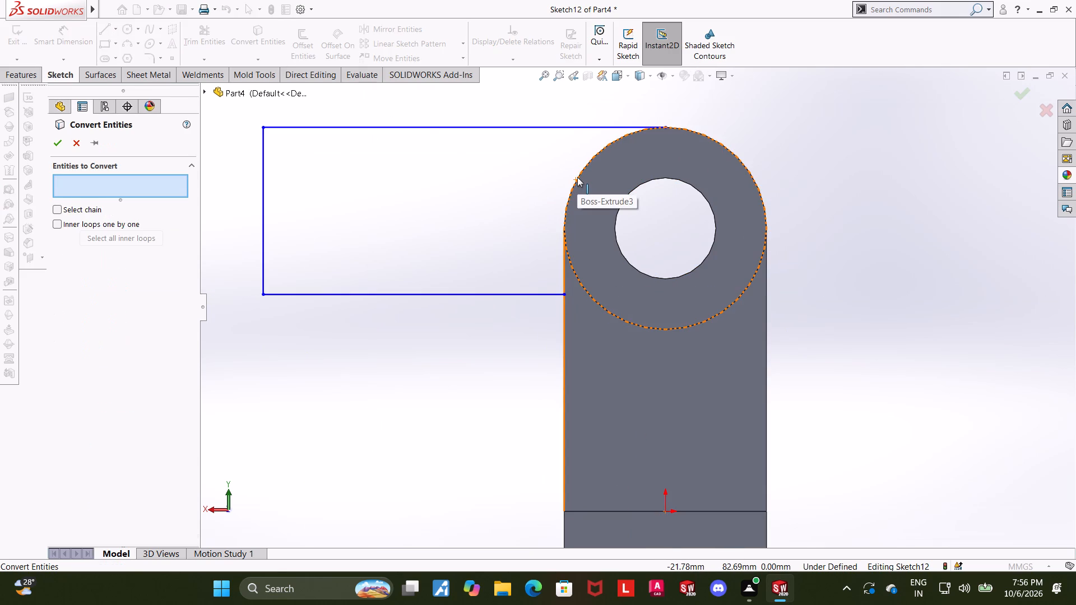
{"action": "left_click", "coordinate": [577, 177]}
{"action": "left_click", "coordinate": [564, 271]}
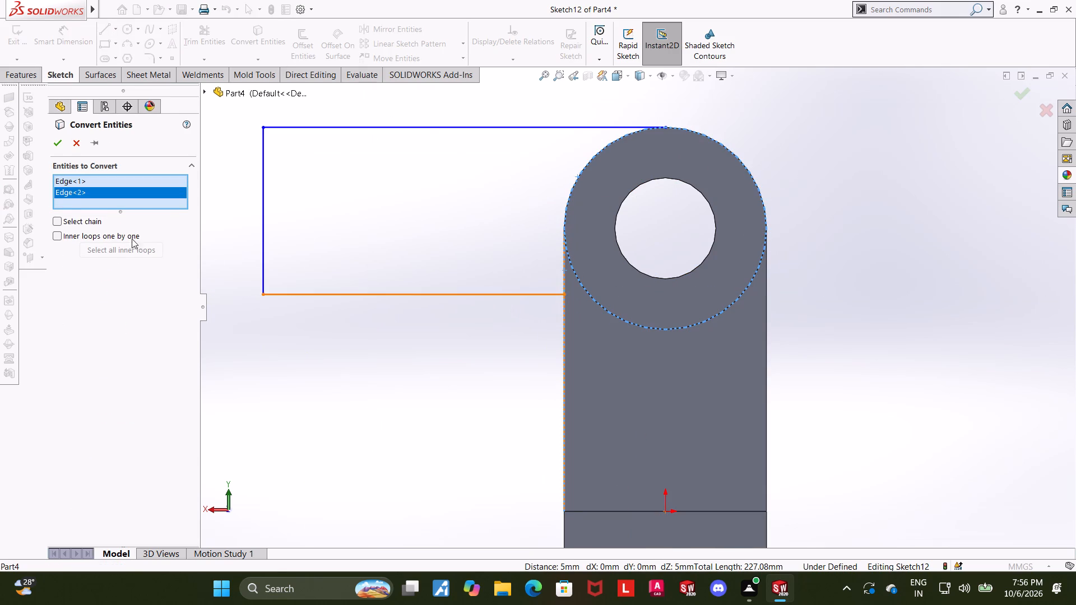
{"action": "left_click", "coordinate": [63, 144]}
{"action": "left_click", "coordinate": [407, 389]}
Trim the converted circle and stem edge, keeping only the portions that close the arm outline.
{"action": "left_click", "coordinate": [200, 24]}
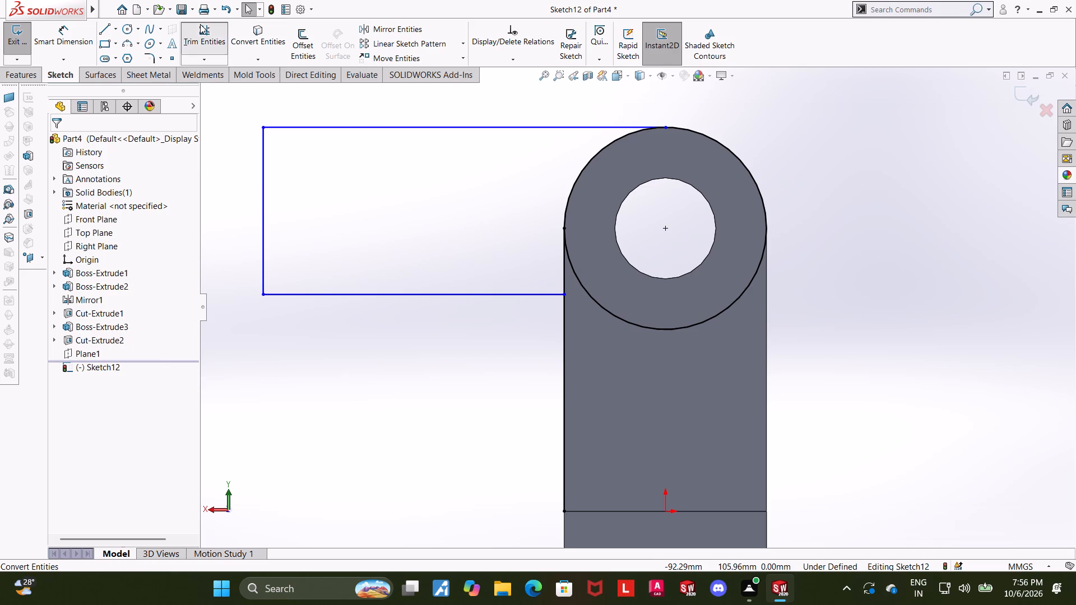
{"action": "left_click_drag", "start_coordinate": [597, 266], "coordinate": [507, 435]}
{"action": "key", "text": "Escape"}
{"action": "key", "text": "Escape"}
{"action": "key", "text": "Escape"}
Dimension the distance between the arm outline's upper and lower horizontal lines to 36 mm.
{"action": "scroll", "coordinate": [672, 197], "scroll_direction": "up", "scroll_amount": 1}
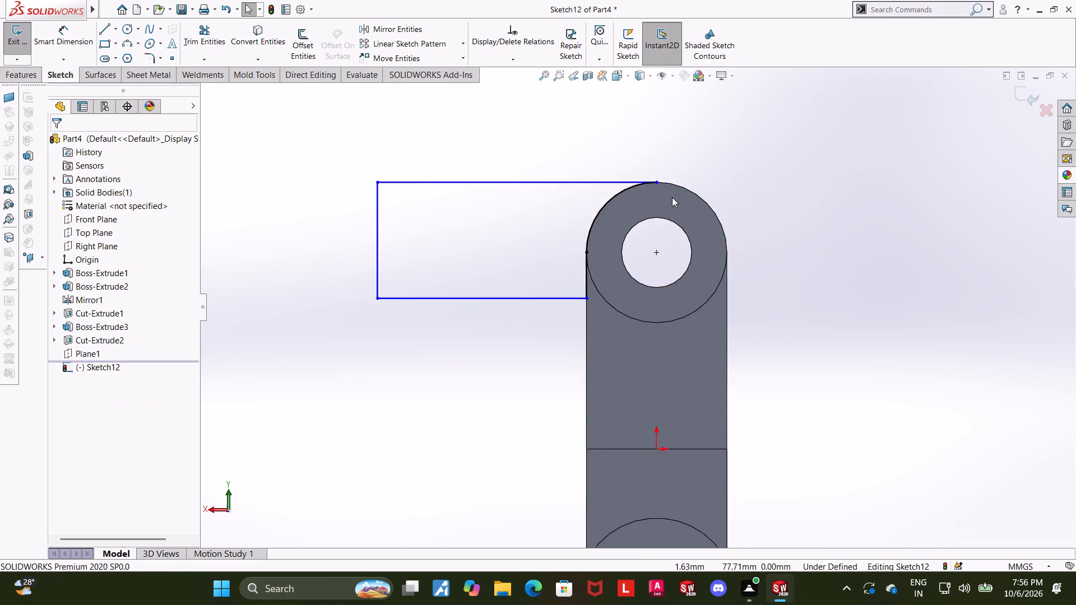
{"action": "scroll", "coordinate": [672, 197], "scroll_direction": "up", "scroll_amount": 2}
{"action": "left_click", "coordinate": [77, 27]}
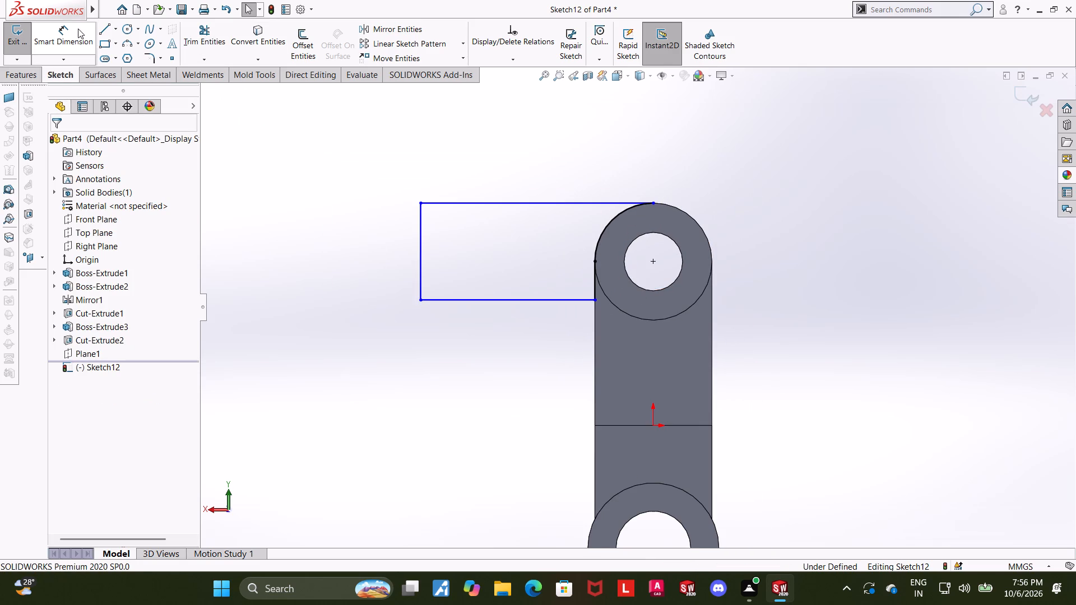
{"action": "left_click", "coordinate": [533, 201]}
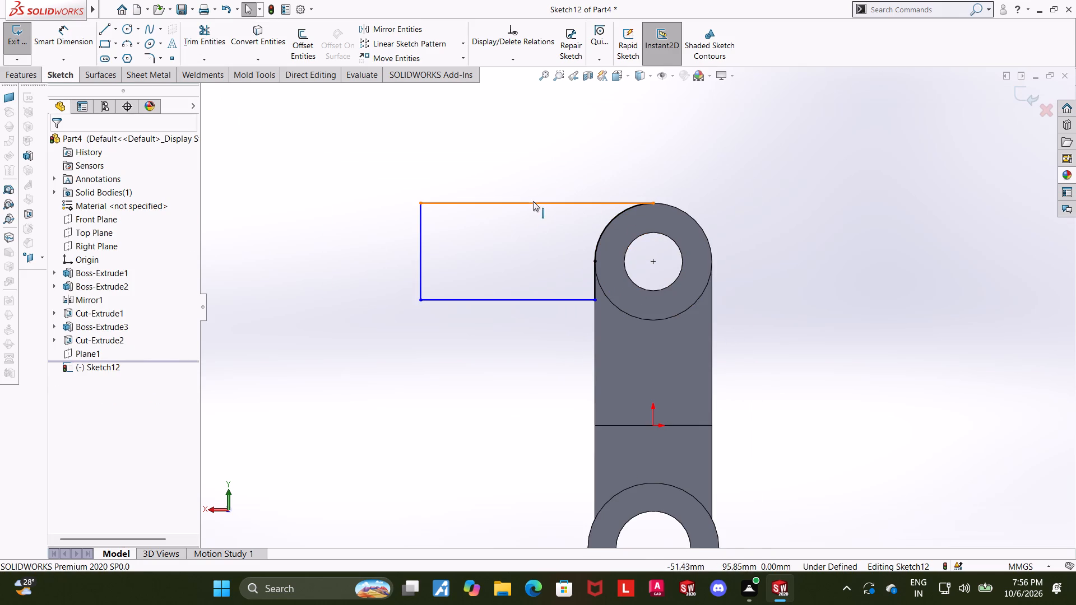
{"action": "left_click", "coordinate": [521, 298]}
{"action": "key", "text": "Escape"}
{"action": "left_click", "coordinate": [81, 43]}
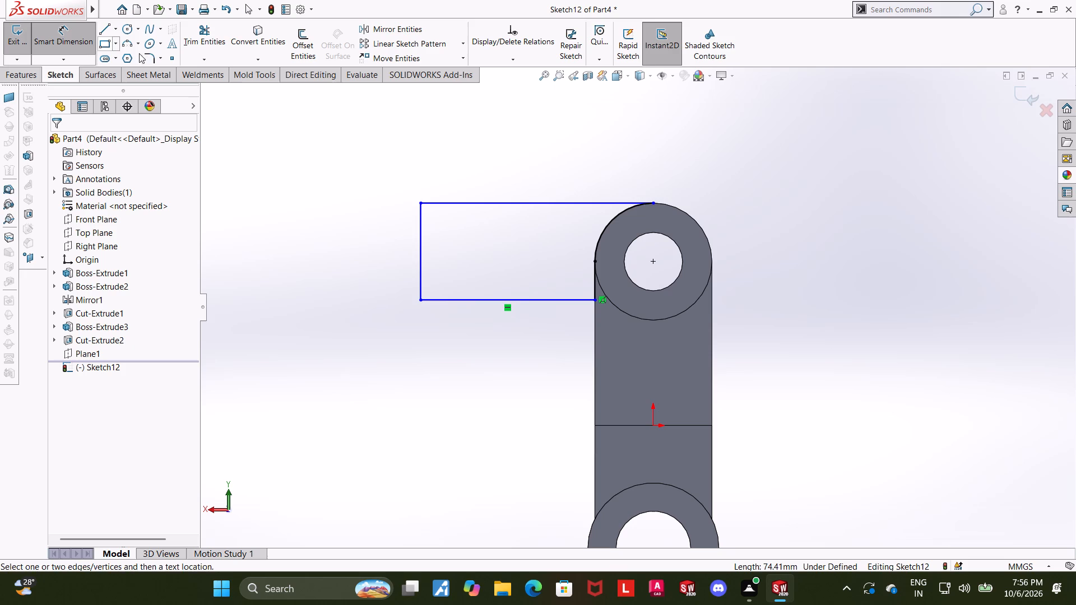
{"action": "left_click", "coordinate": [532, 202]}
{"action": "left_click", "coordinate": [518, 298]}
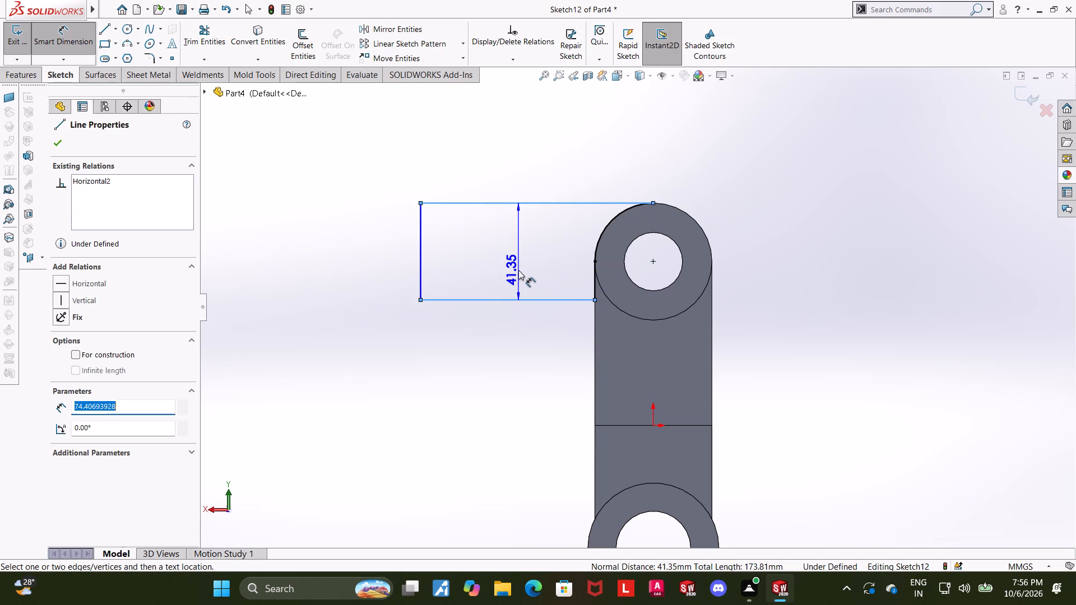
{"action": "left_click", "coordinate": [518, 270]}
{"action": "type", "text": "36"}
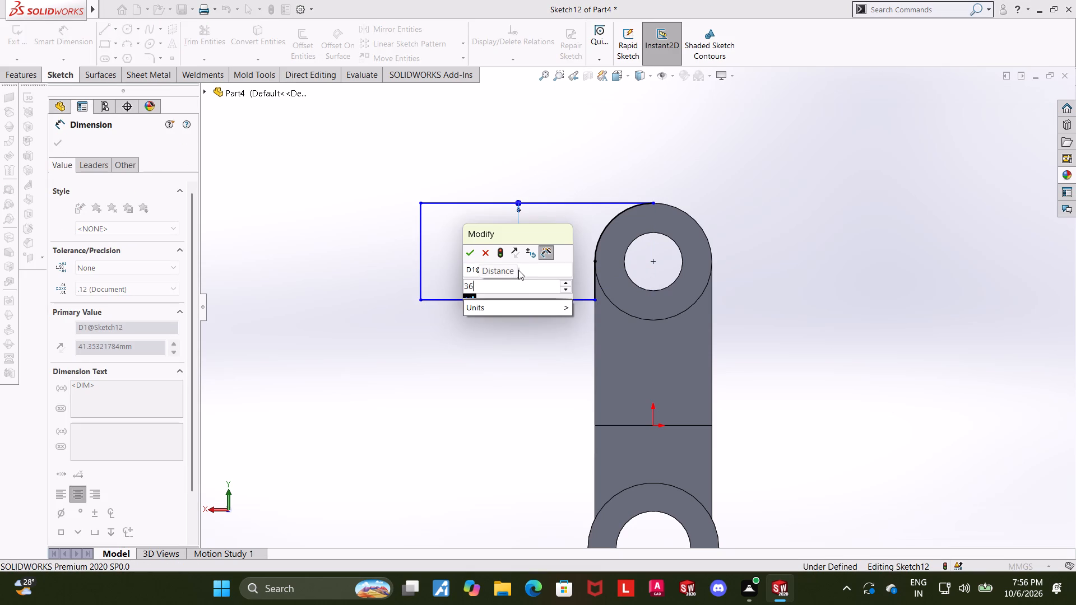
{"action": "key", "text": "Return"}
{"action": "key", "text": "Escape"}
{"action": "key", "text": "Escape"}
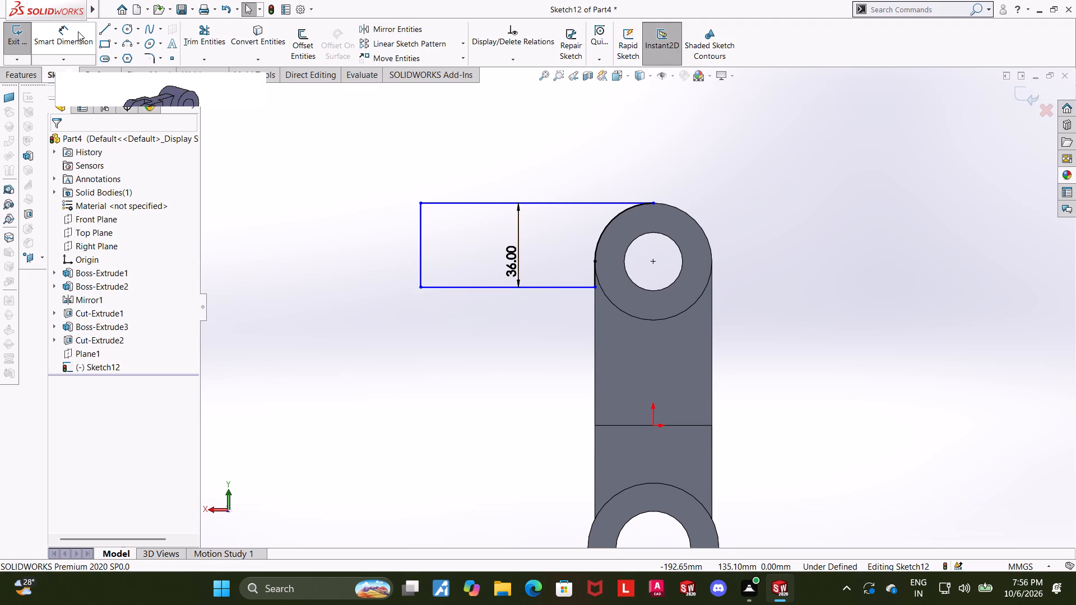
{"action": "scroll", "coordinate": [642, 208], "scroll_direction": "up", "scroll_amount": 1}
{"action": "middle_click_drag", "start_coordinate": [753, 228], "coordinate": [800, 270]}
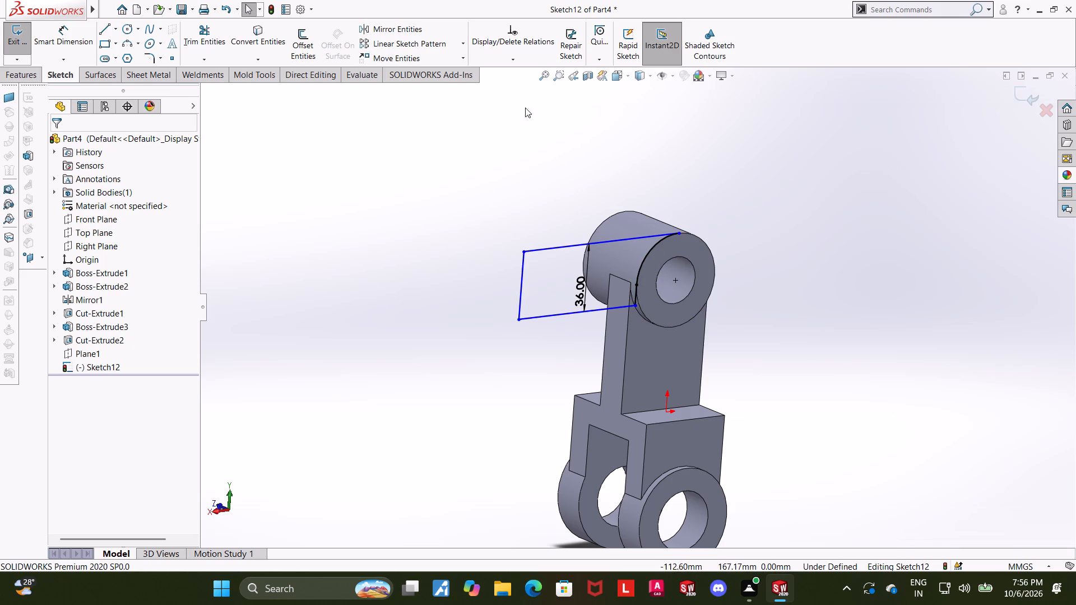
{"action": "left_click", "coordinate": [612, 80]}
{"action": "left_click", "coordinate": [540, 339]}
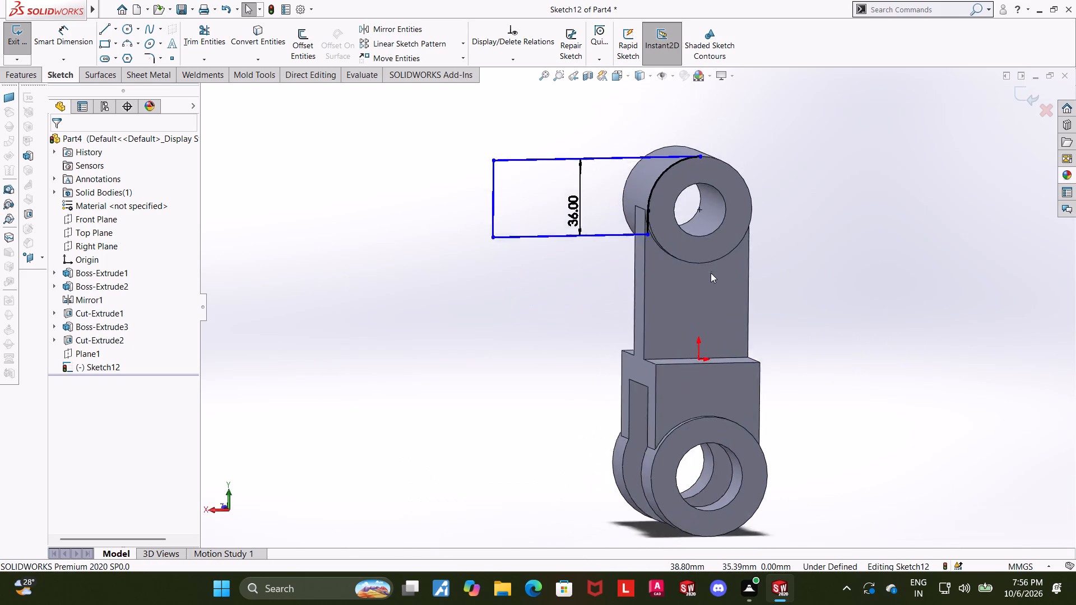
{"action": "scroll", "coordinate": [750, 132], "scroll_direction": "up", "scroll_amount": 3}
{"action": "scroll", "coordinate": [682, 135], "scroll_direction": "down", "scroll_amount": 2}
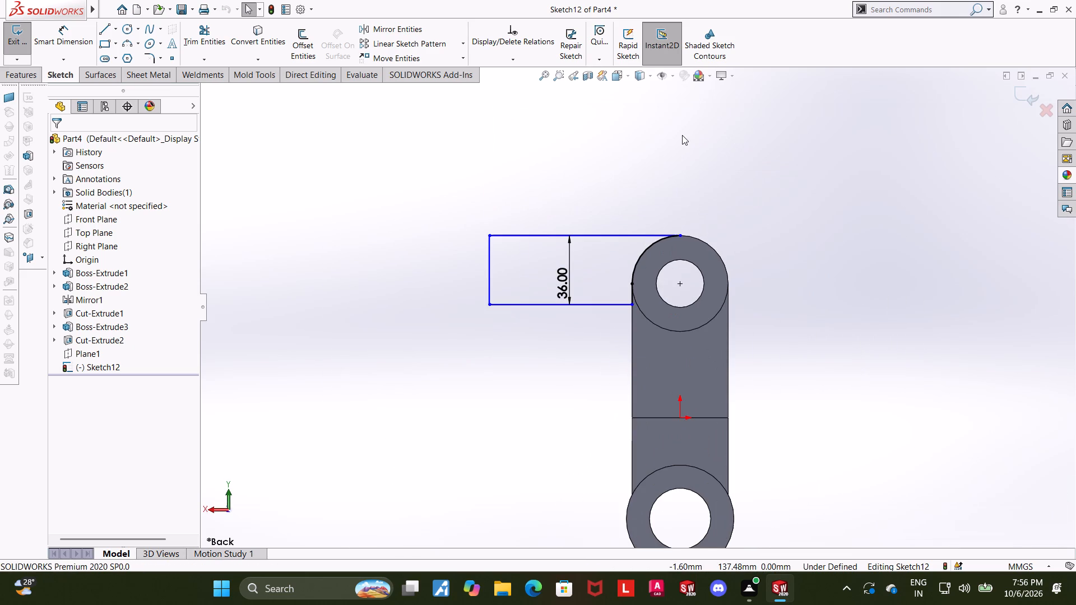
Dimension the horizontal distance from the arm outline's outer vertical line to the top cylinder's centre as 85-12, giving 73 mm.
{"action": "scroll", "coordinate": [682, 135], "scroll_direction": "down", "scroll_amount": 1}
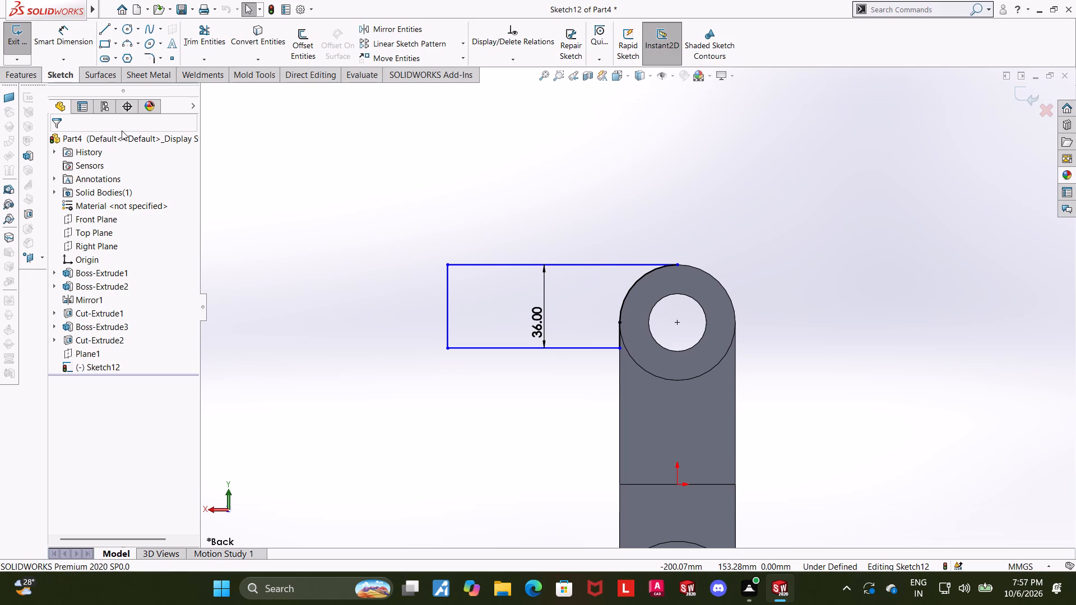
{"action": "left_click", "coordinate": [52, 27]}
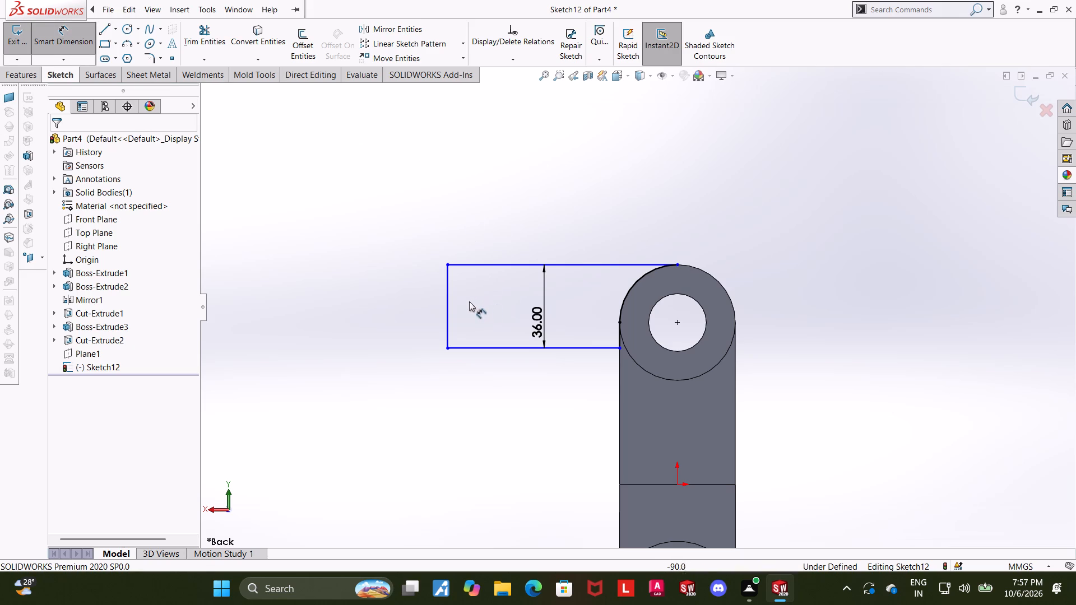
{"action": "left_click", "coordinate": [449, 295]}
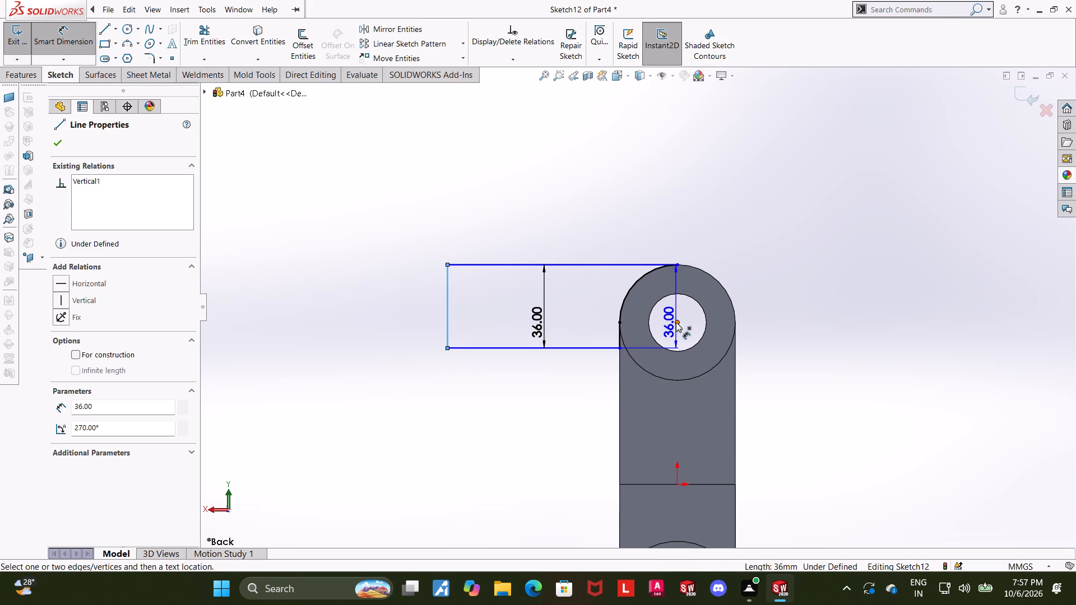
{"action": "left_click", "coordinate": [676, 322]}
{"action": "left_click", "coordinate": [606, 204]}
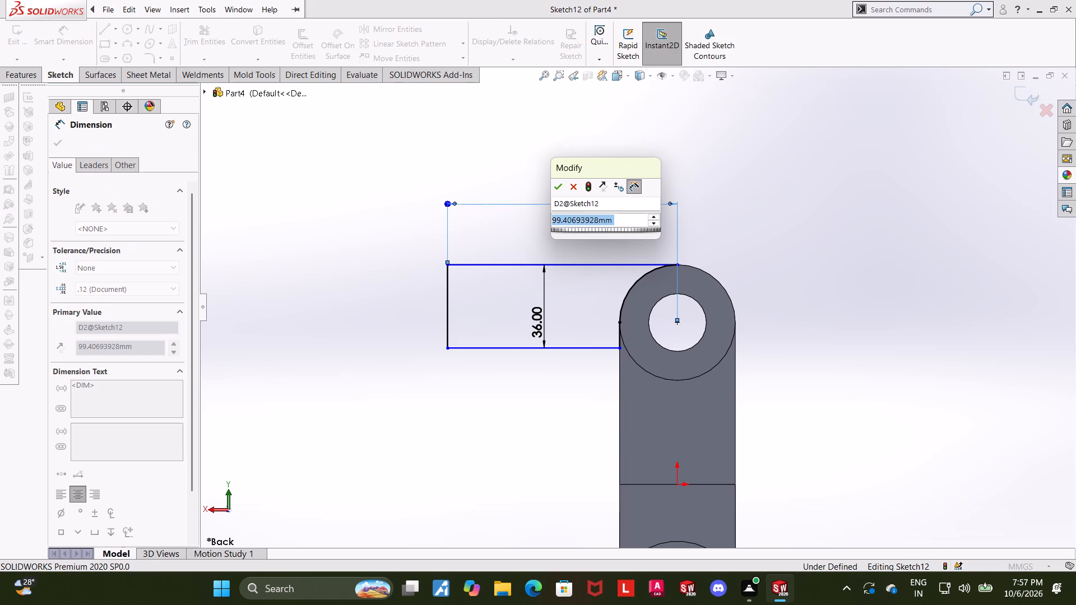
{"action": "type", "text": "85"}
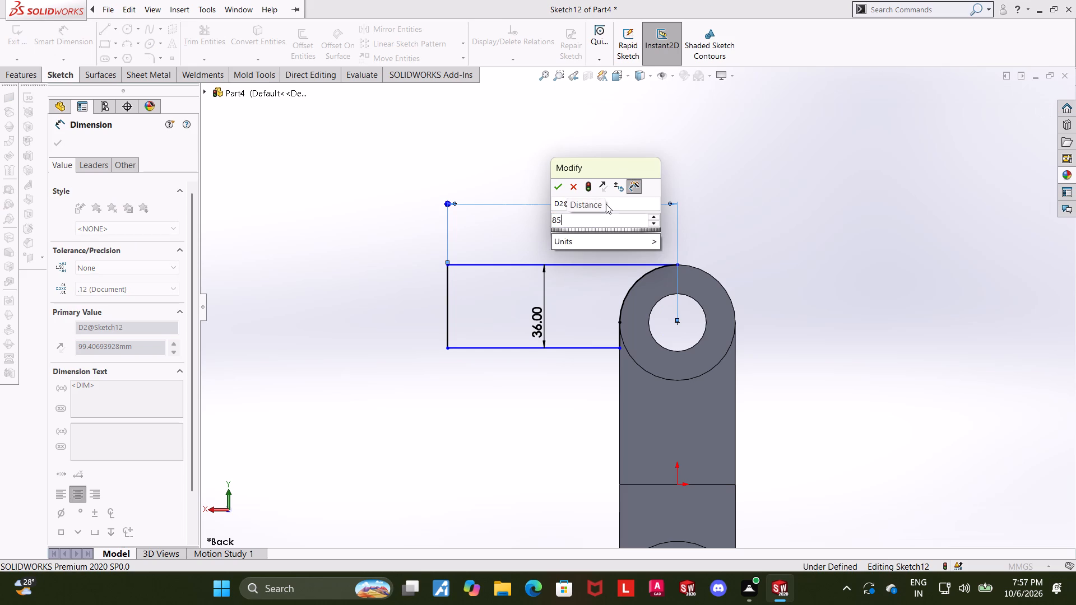
{"action": "type", "text": "-12"}
{"action": "key", "text": "minus"}
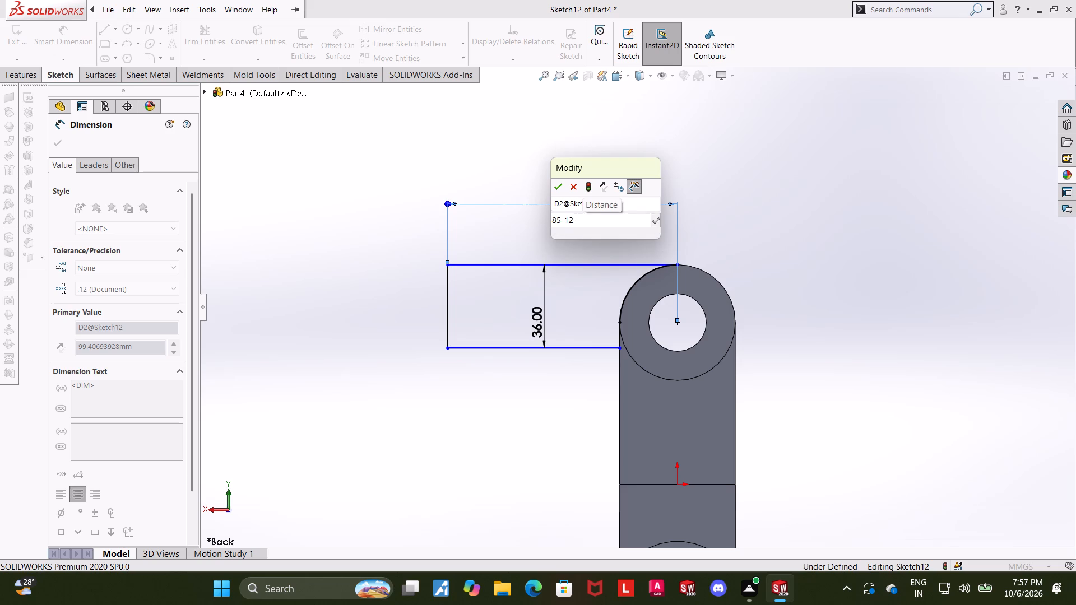
{"action": "key", "text": "1"}
{"action": "key", "text": "BackSpace"}
{"action": "key", "text": "1"}
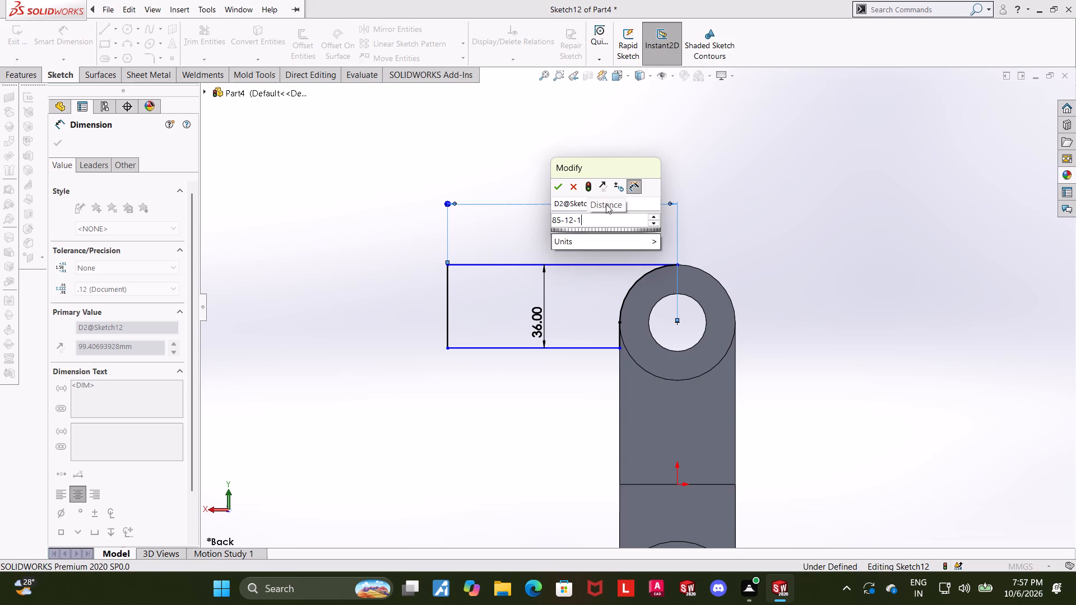
{"action": "key", "text": "BackSpace"}
{"action": "key", "text": "BackSpace"}
{"action": "key", "text": "Return"}
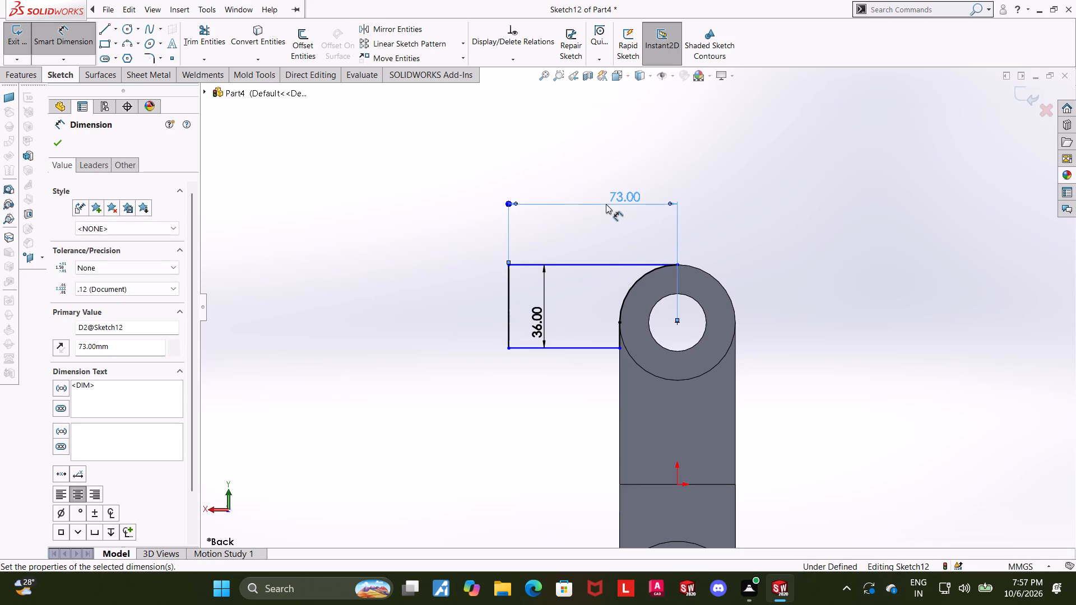
Reduce the arm outline's horizontal distance from the cylinder's centre by 18, to 55 mm.
{"action": "double_click", "coordinate": [615, 197]}
{"action": "left_click", "coordinate": [618, 215]}
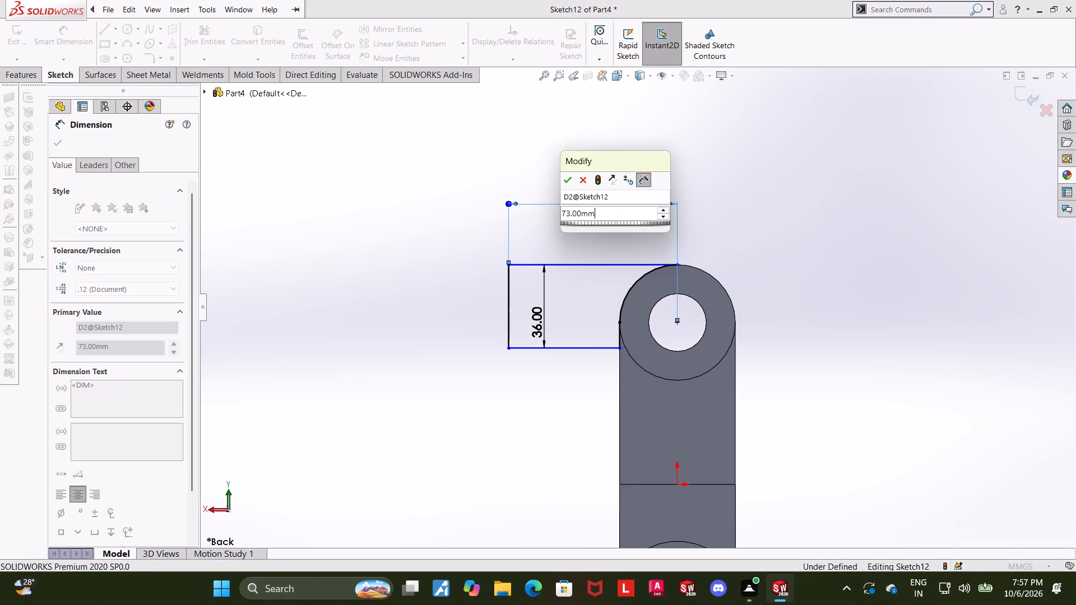
{"action": "left_click", "coordinate": [620, 210]}
{"action": "type", "text": "-1"}
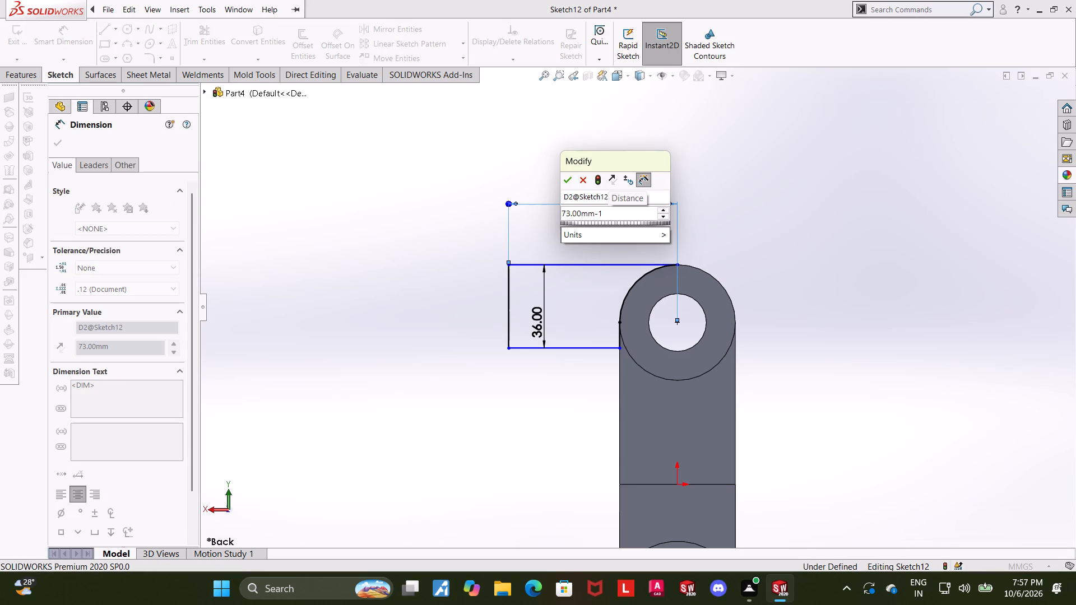
{"action": "key", "text": "8"}
{"action": "key", "text": "Return"}
{"action": "left_click", "coordinate": [804, 204]}
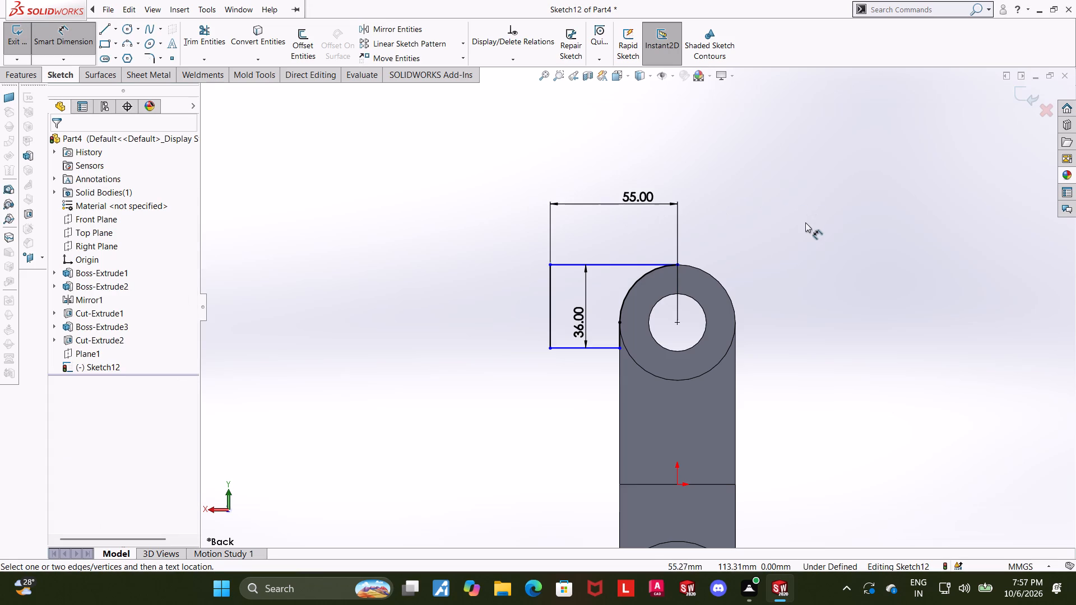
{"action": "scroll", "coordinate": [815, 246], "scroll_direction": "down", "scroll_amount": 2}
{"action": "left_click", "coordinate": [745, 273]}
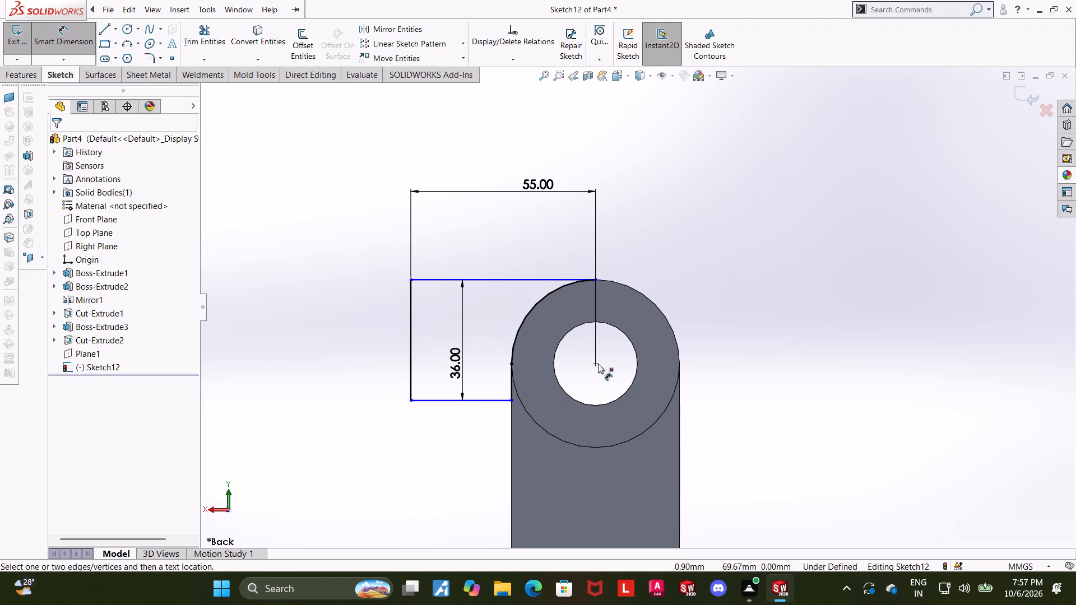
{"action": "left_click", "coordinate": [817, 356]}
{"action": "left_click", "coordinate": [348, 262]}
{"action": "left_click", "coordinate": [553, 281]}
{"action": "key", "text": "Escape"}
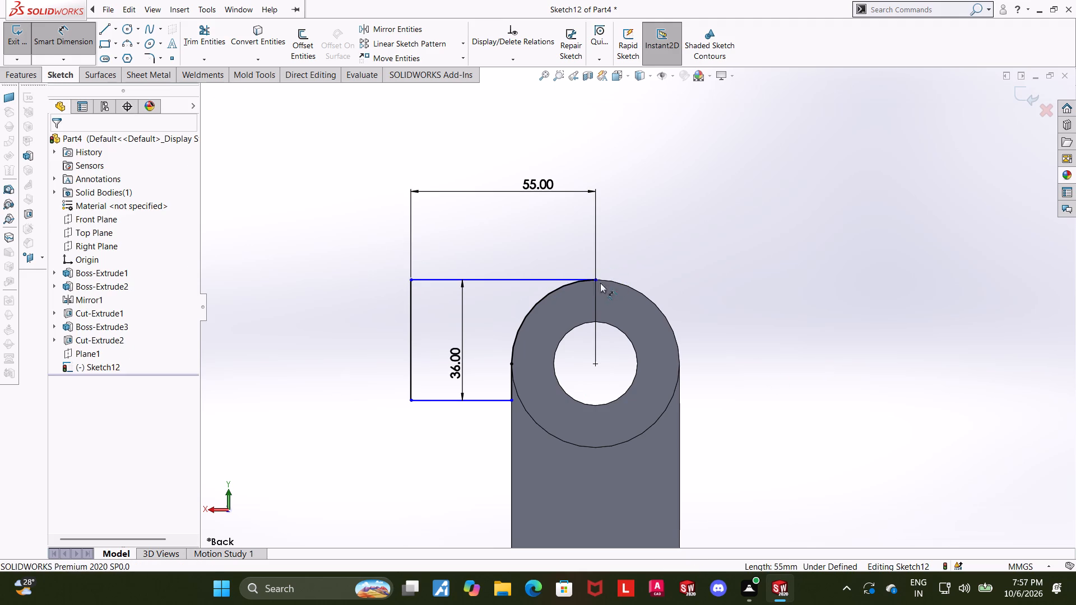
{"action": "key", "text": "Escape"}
Make the arm outline's upper line tangent to the converted cylinder arc and finish the sketch.
{"action": "left_click", "coordinate": [573, 284]}
{"action": "left_click", "coordinate": [558, 282], "text": "ctrl"}
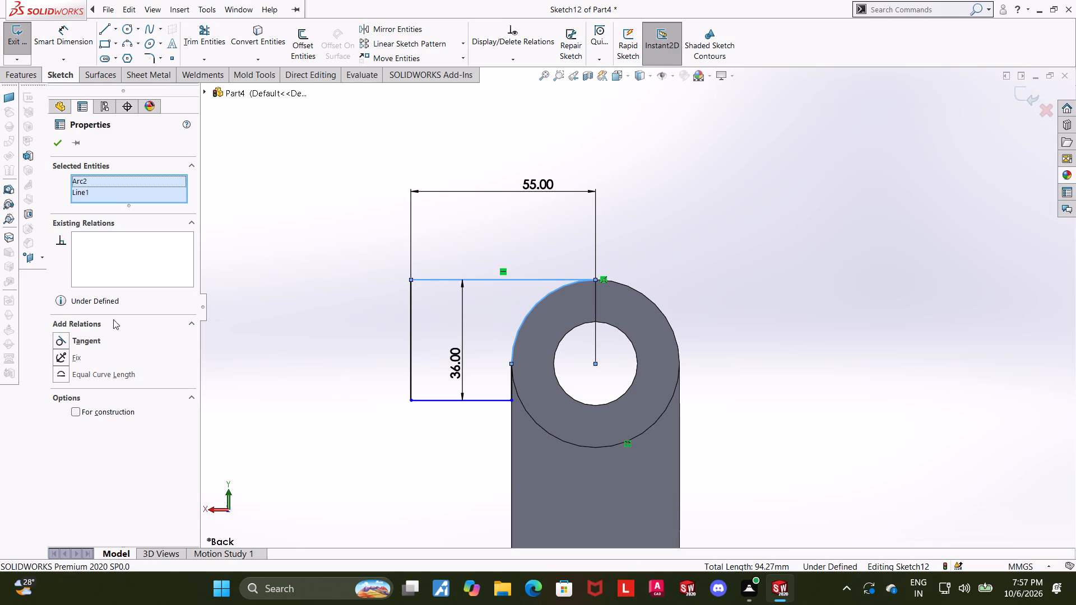
{"action": "left_click", "coordinate": [64, 339]}
{"action": "left_click", "coordinate": [934, 314]}
{"action": "scroll", "coordinate": [922, 317], "scroll_direction": "up", "scroll_amount": 2}
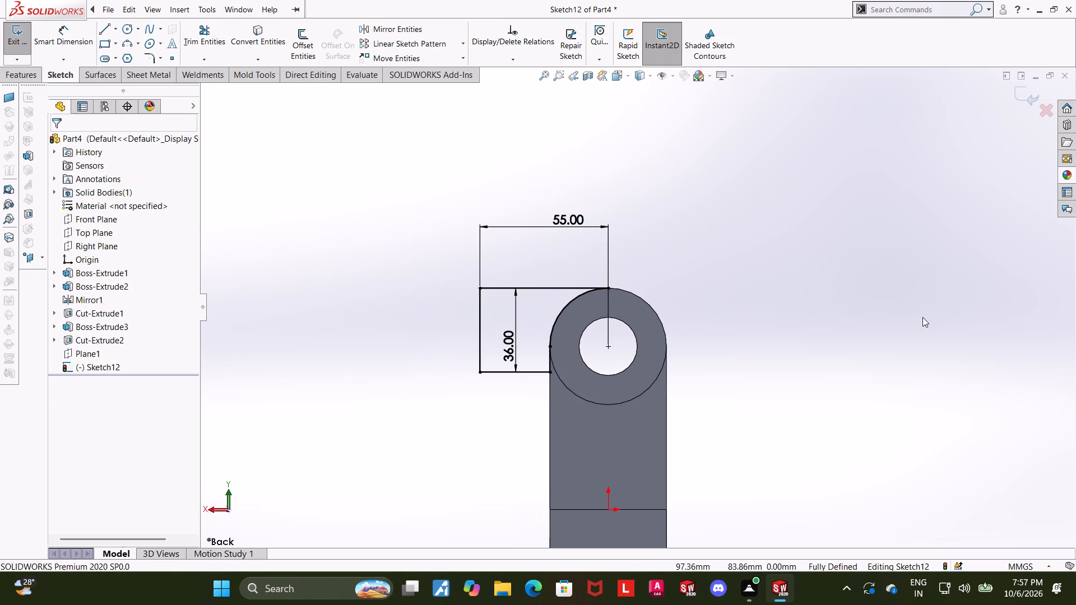
{"action": "left_click", "coordinate": [816, 289]}
{"action": "left_click", "coordinate": [1032, 99]}
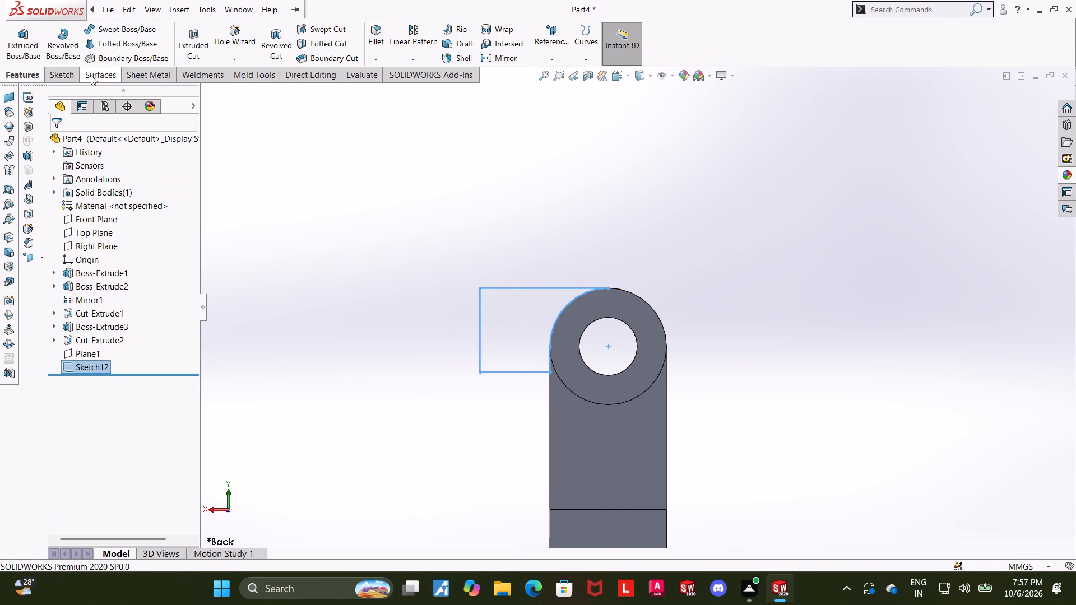
Start a boss extrusion of the arm outline, offset 14 mm from the sketch plane and reversed inward along the cylinder.
{"action": "left_click", "coordinate": [13, 43]}
{"action": "middle_click_drag", "start_coordinate": [190, 134], "coordinate": [322, 191]}
{"action": "middle_click_drag", "start_coordinate": [324, 193], "coordinate": [387, 232]}
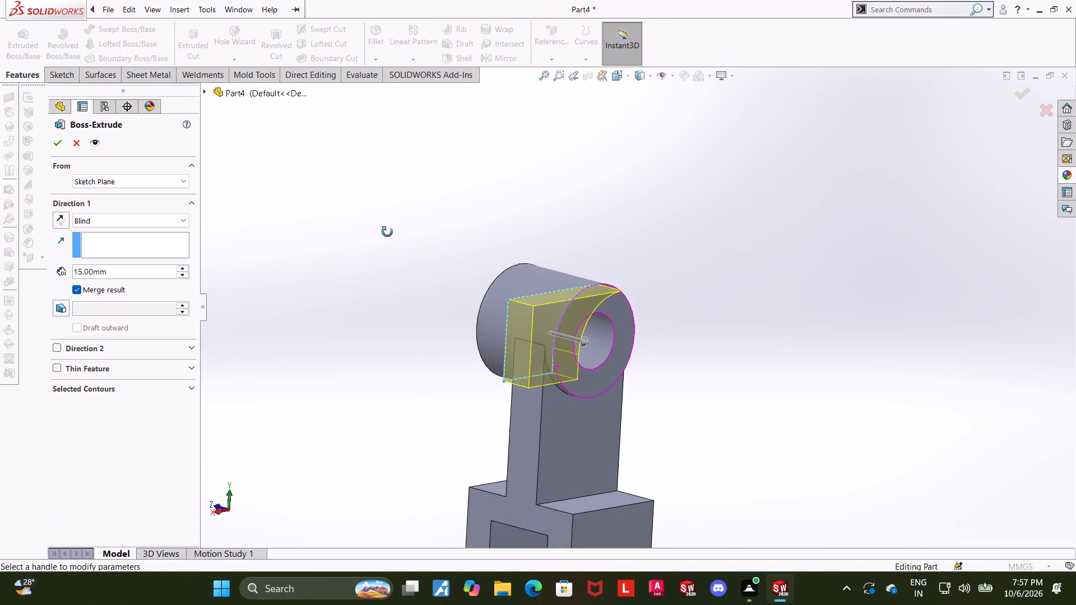
{"action": "middle_click_drag", "start_coordinate": [387, 232], "coordinate": [379, 231]}
{"action": "left_click", "coordinate": [82, 223]}
{"action": "double_click", "coordinate": [94, 183]}
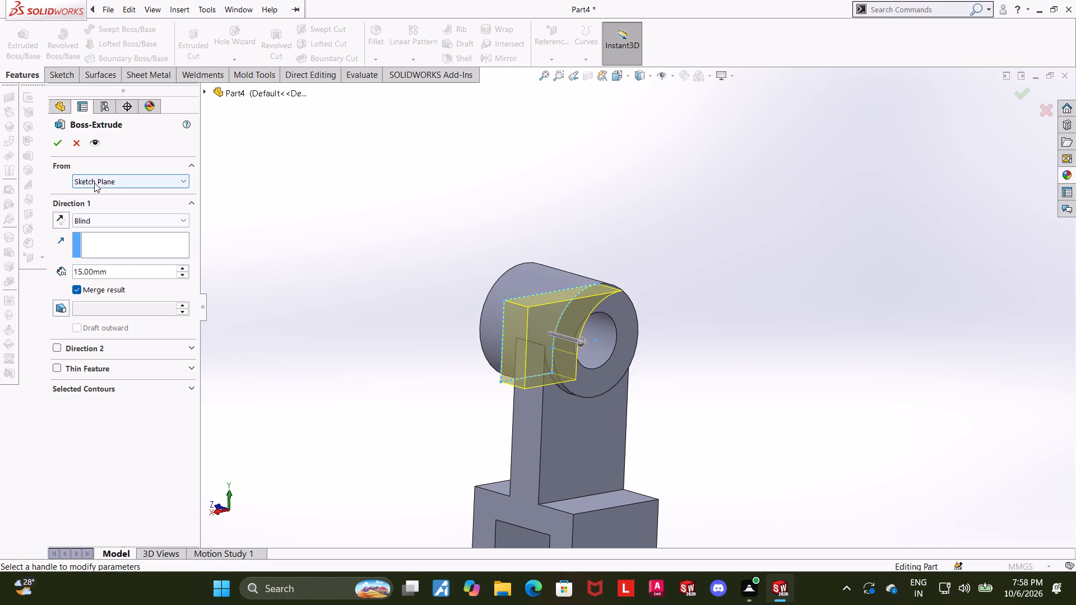
{"action": "left_click", "coordinate": [99, 218]}
{"action": "left_click_drag", "start_coordinate": [113, 205], "coordinate": [75, 203]}
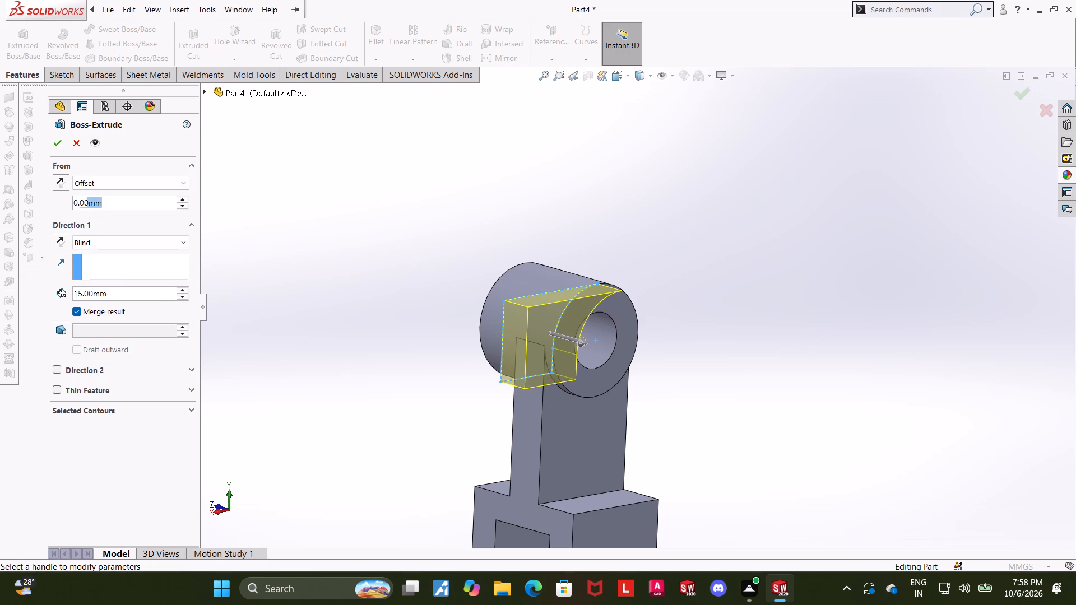
{"action": "left_click_drag", "start_coordinate": [75, 203], "coordinate": [40, 201]}
{"action": "type", "text": "14"}
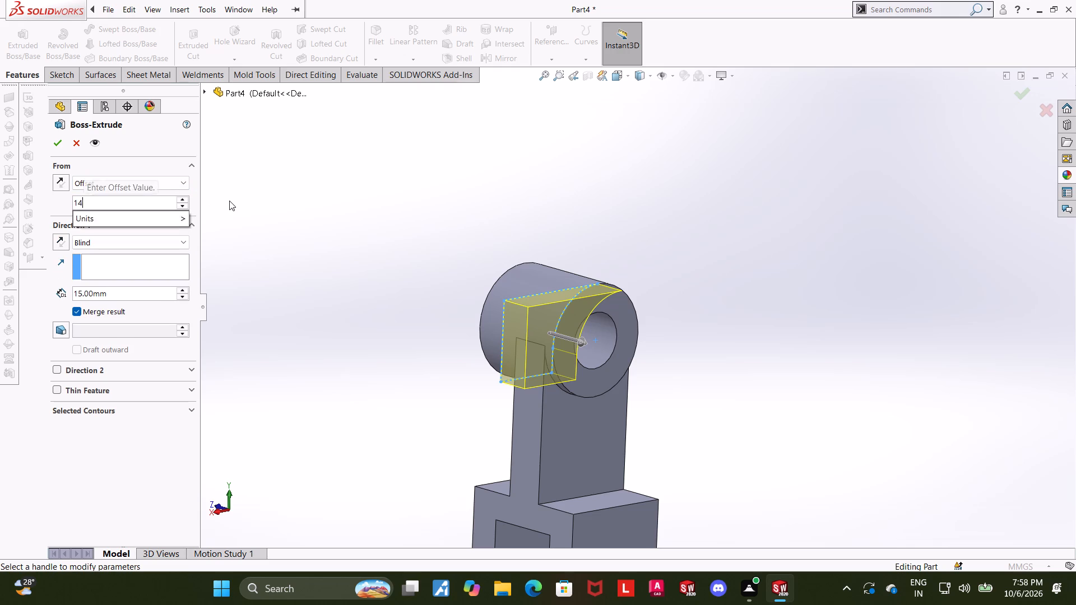
{"action": "key", "text": "Return"}
{"action": "left_click", "coordinate": [57, 180]}
{"action": "middle_click_drag", "start_coordinate": [338, 250], "coordinate": [351, 253]}
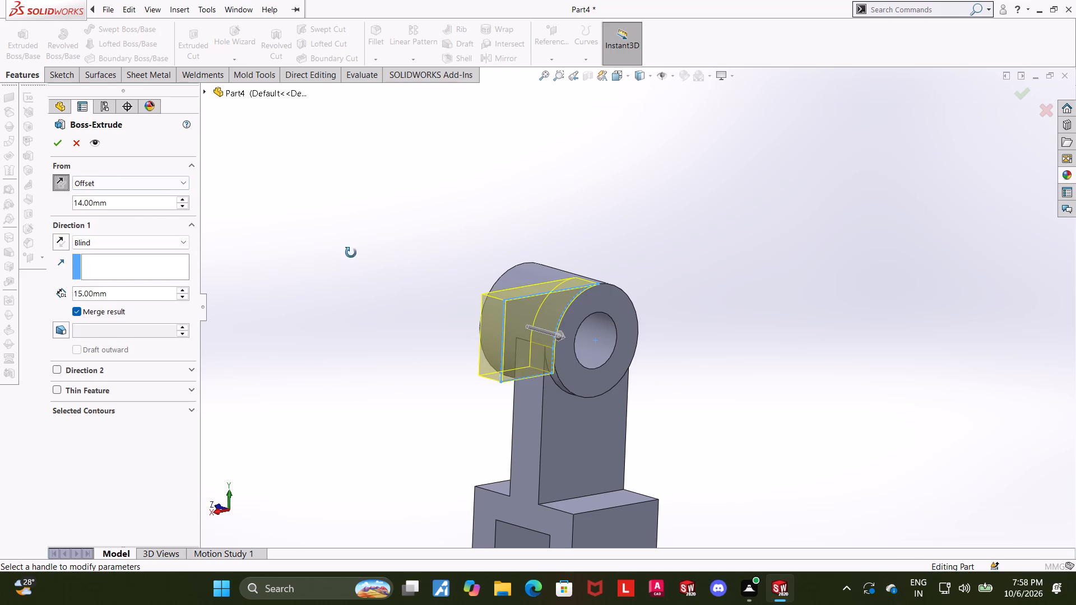
{"action": "middle_click_drag", "start_coordinate": [351, 253], "coordinate": [379, 271]}
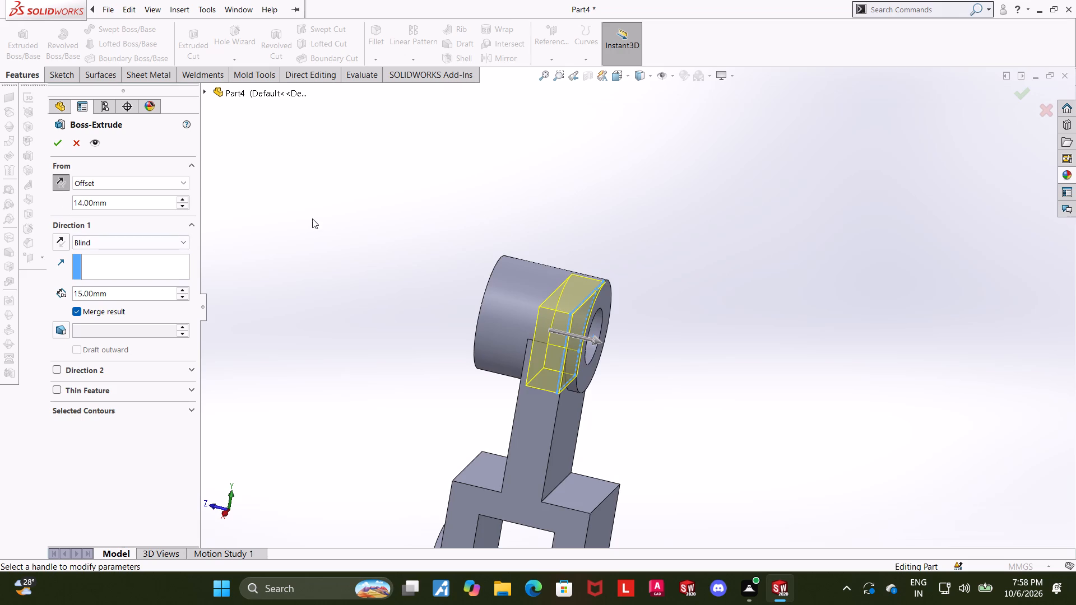
{"action": "middle_click_drag", "start_coordinate": [312, 218], "coordinate": [311, 246]}
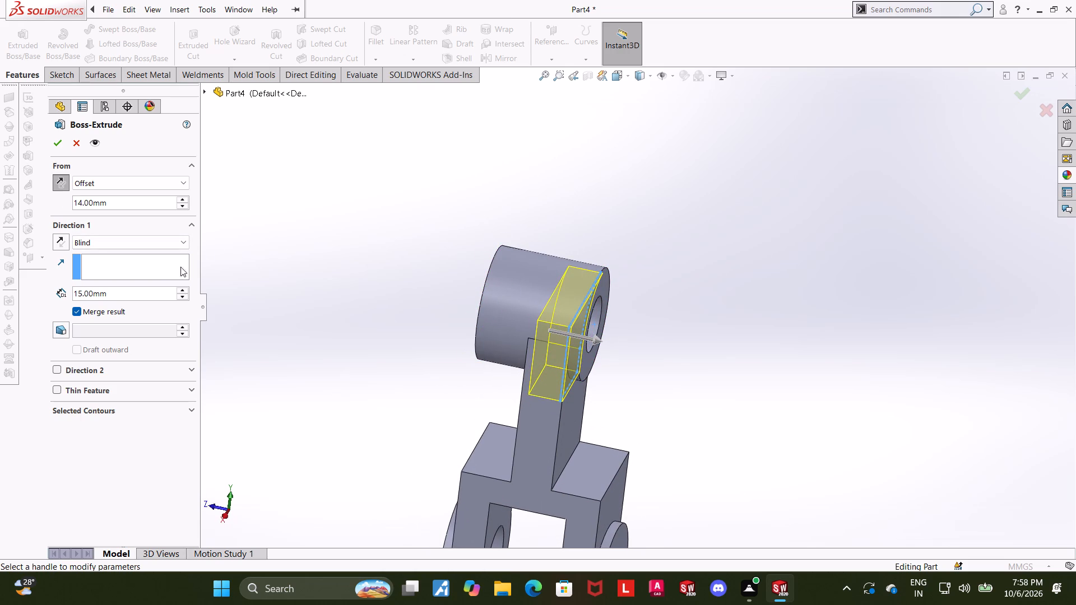
Reverse the arm's extrusion direction, set its blind depth to 18 mm and create the boss merged with the body.
{"action": "left_click_drag", "start_coordinate": [137, 294], "coordinate": [52, 297]}
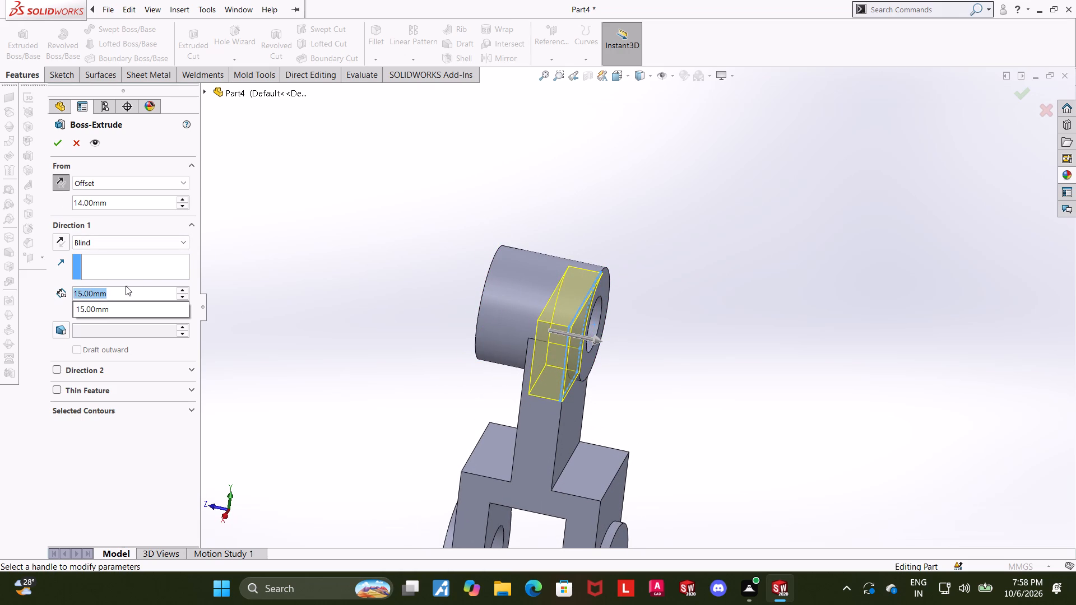
{"action": "left_click", "coordinate": [61, 245]}
{"action": "left_click", "coordinate": [60, 245]}
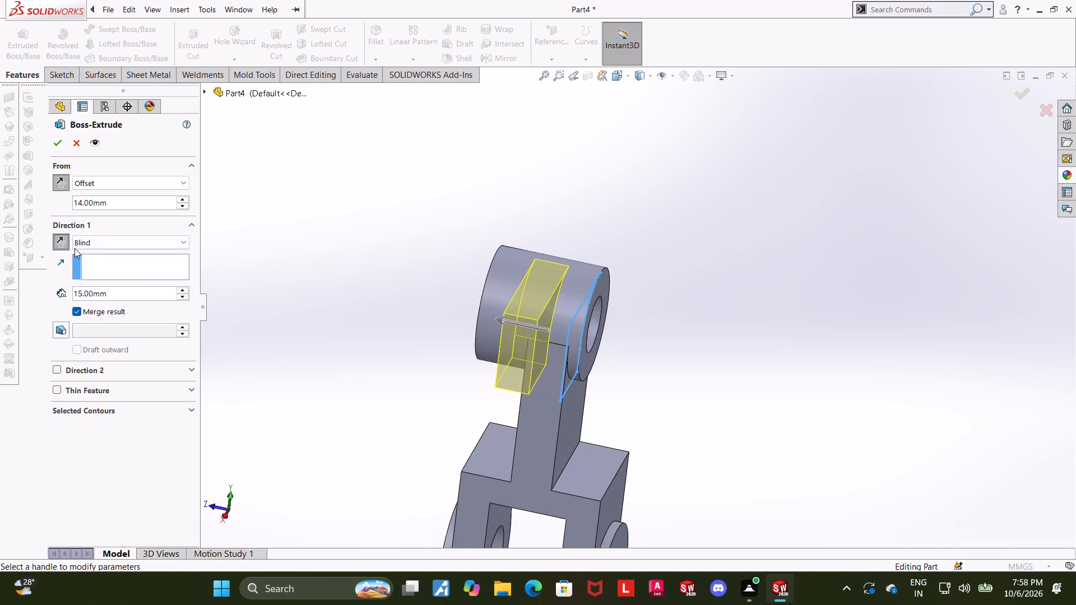
{"action": "left_click_drag", "start_coordinate": [129, 297], "coordinate": [20, 296]}
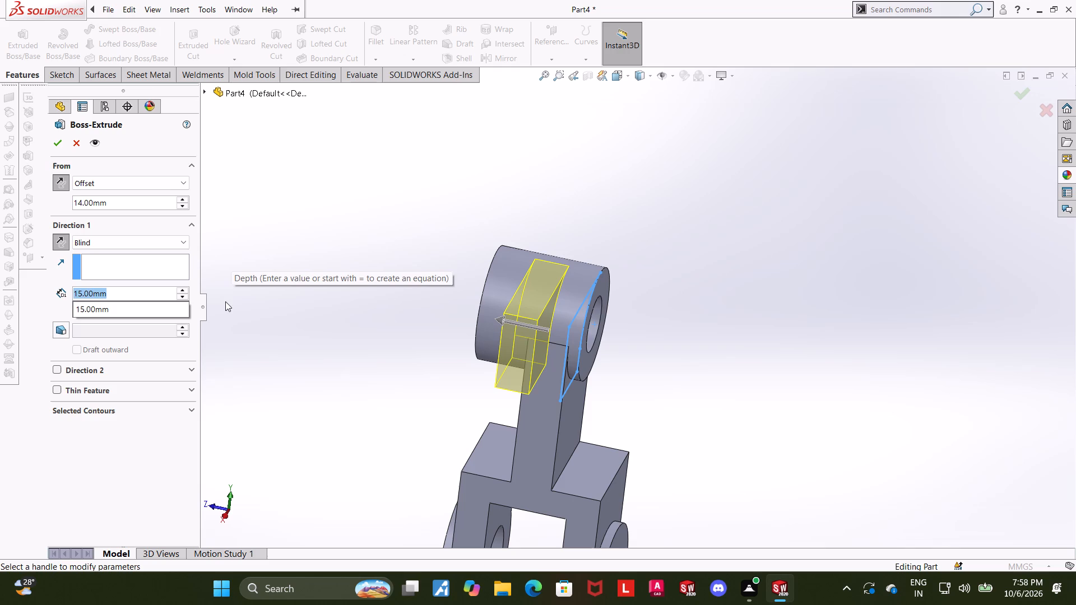
{"action": "key", "text": "1"}
{"action": "key", "text": "8"}
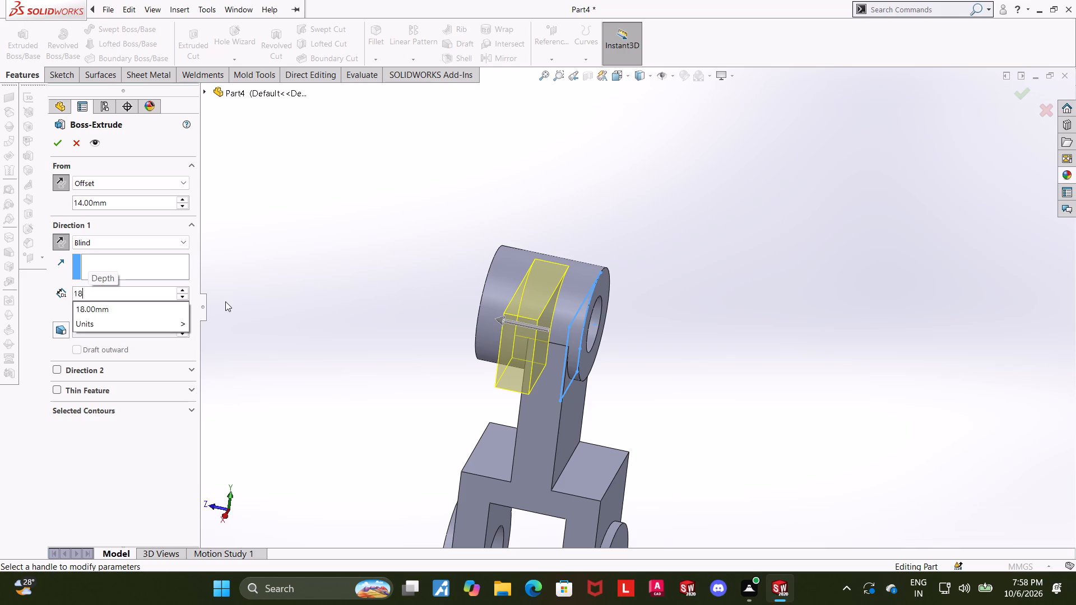
{"action": "key", "text": "Return"}
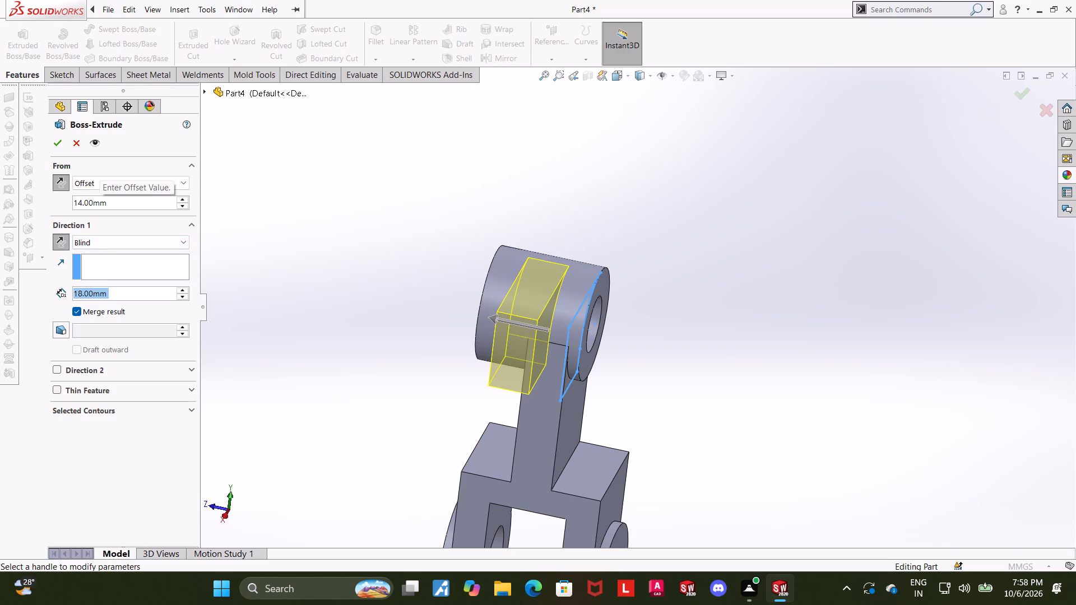
{"action": "left_click", "coordinate": [54, 150]}
{"action": "left_click", "coordinate": [298, 323]}
Open a new sketch on the side arm's top face, viewed square to the face.
{"action": "middle_click_drag", "start_coordinate": [351, 309], "coordinate": [357, 220]}
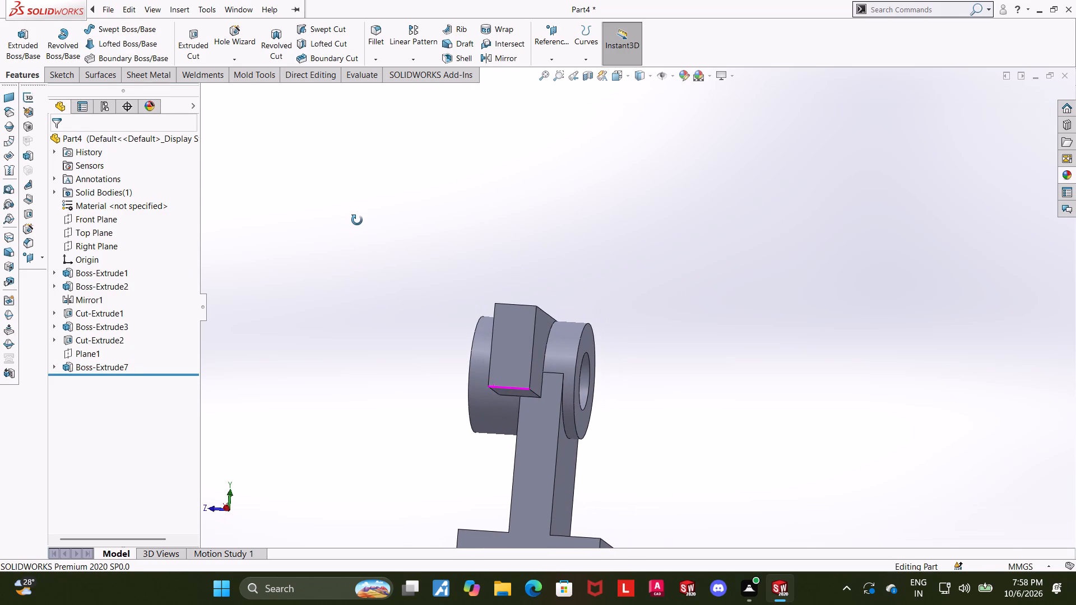
{"action": "middle_click_drag", "start_coordinate": [357, 220], "coordinate": [341, 297]}
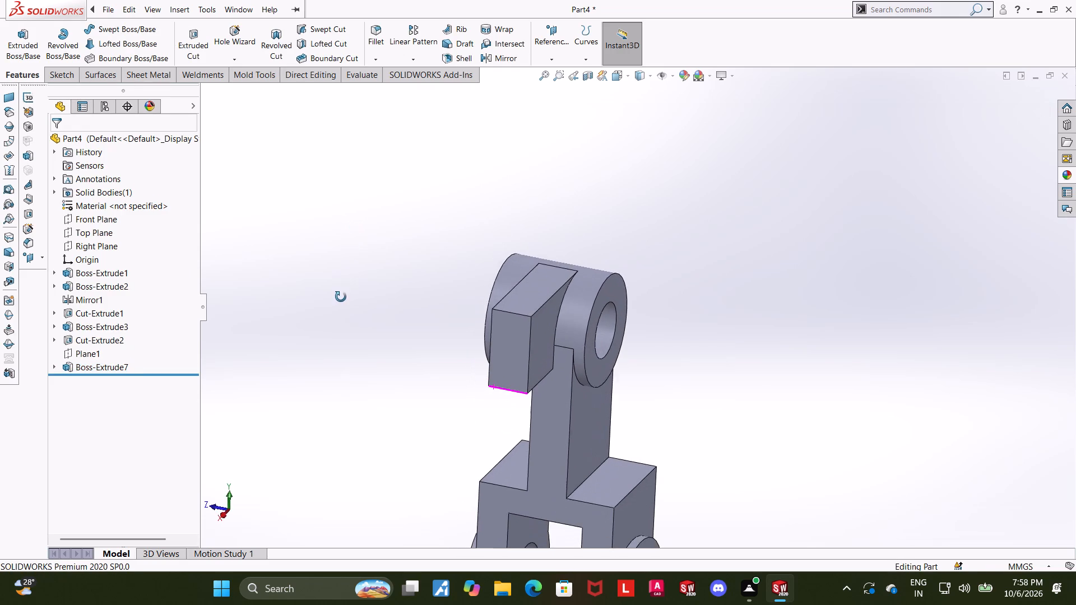
{"action": "middle_click_drag", "start_coordinate": [341, 297], "coordinate": [339, 299]}
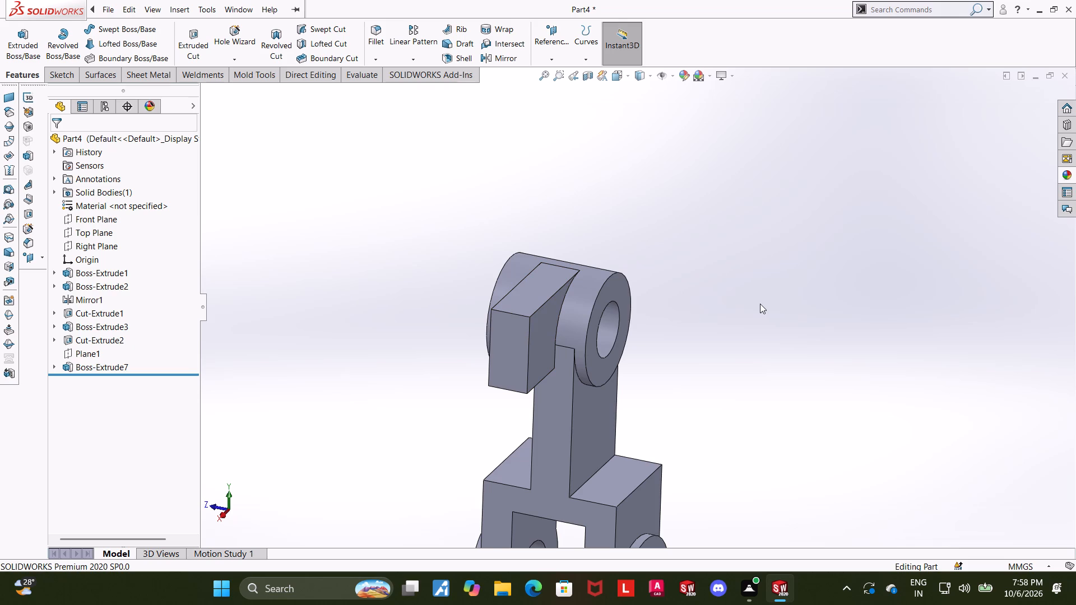
{"action": "middle_click_drag", "start_coordinate": [753, 304], "coordinate": [717, 397]}
{"action": "left_click", "coordinate": [466, 342]}
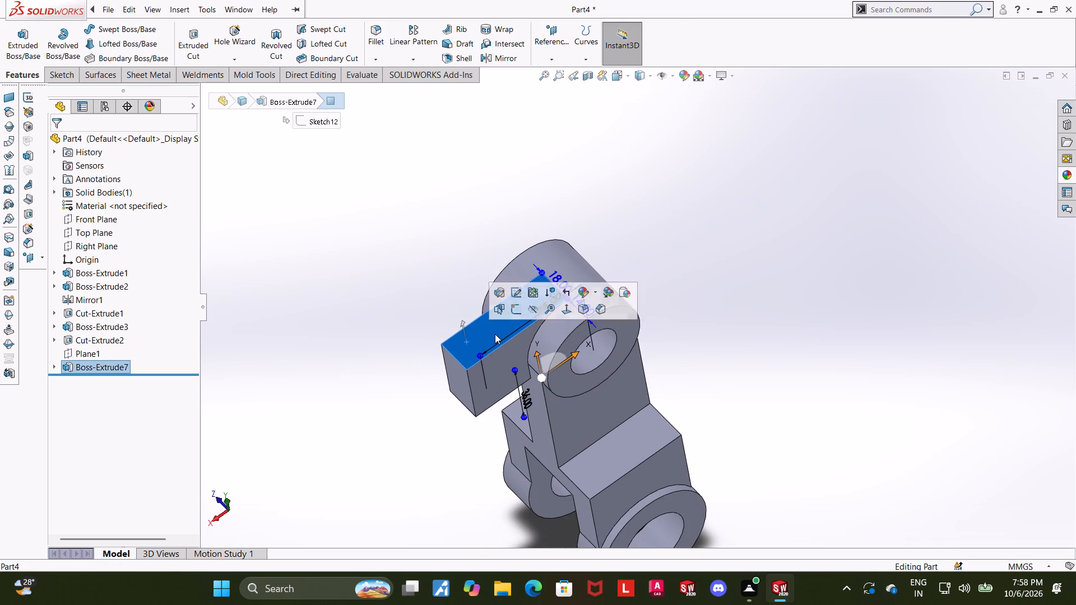
{"action": "left_click", "coordinate": [515, 314]}
{"action": "left_click", "coordinate": [110, 380]}
{"action": "left_click", "coordinate": [143, 362]}
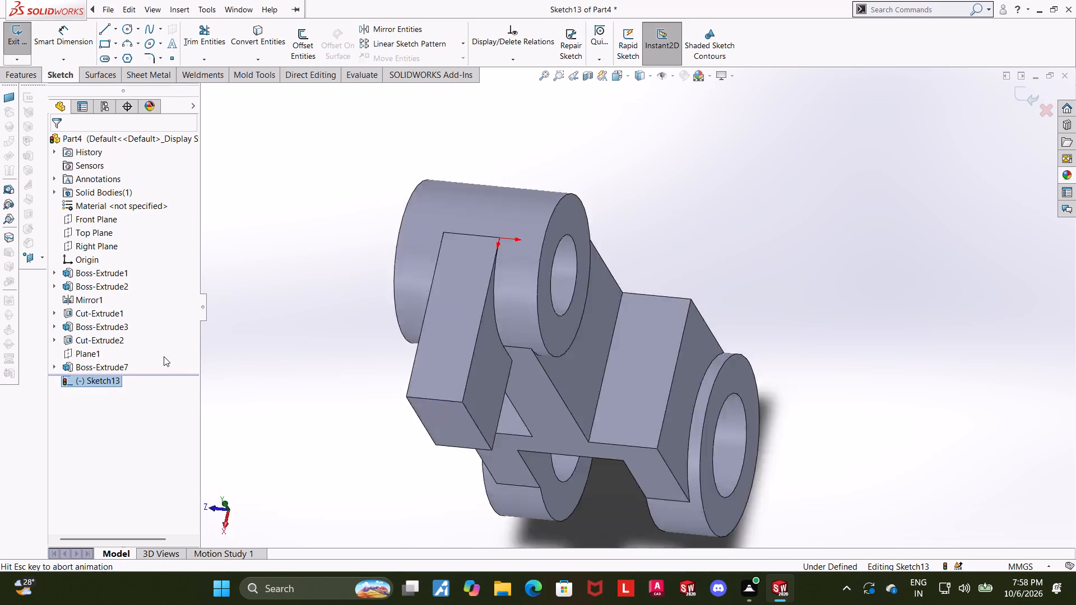
{"action": "scroll", "coordinate": [858, 357], "scroll_direction": "up", "scroll_amount": 5}
{"action": "scroll", "coordinate": [929, 334], "scroll_direction": "down", "scroll_amount": 2}
{"action": "left_click", "coordinate": [877, 315]}
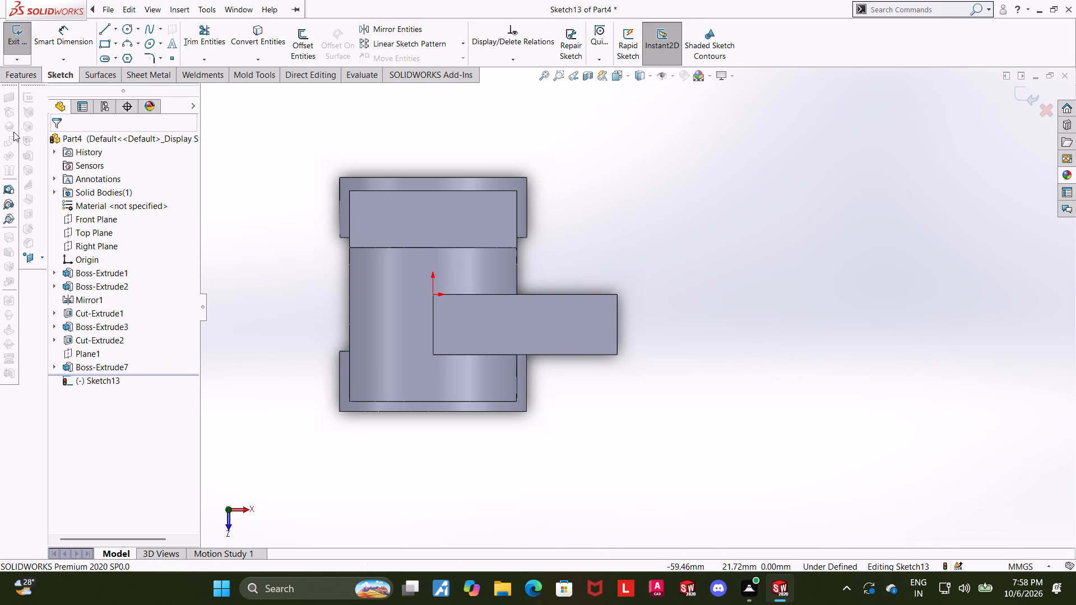
Sketch a closed C-shaped fork outline from the arm's free-end corner, about 39 mm long, with an outward-facing notch about 28 mm wide.
{"action": "left_click", "coordinate": [99, 30]}
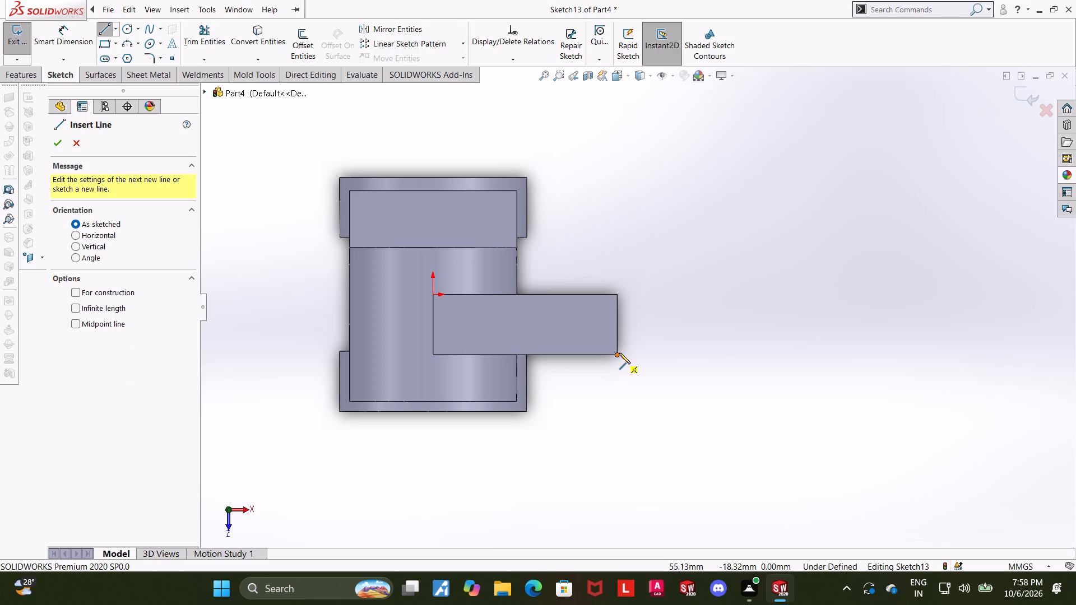
{"action": "left_click", "coordinate": [620, 353]}
{"action": "scroll", "coordinate": [620, 353], "scroll_direction": "up", "scroll_amount": 2}
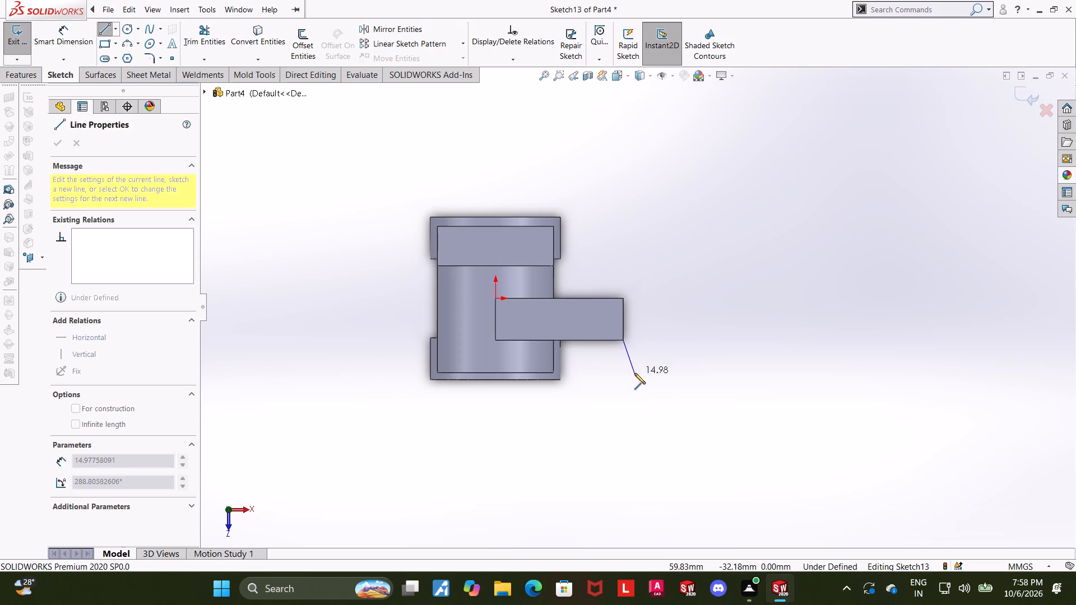
{"action": "left_click", "coordinate": [623, 379]}
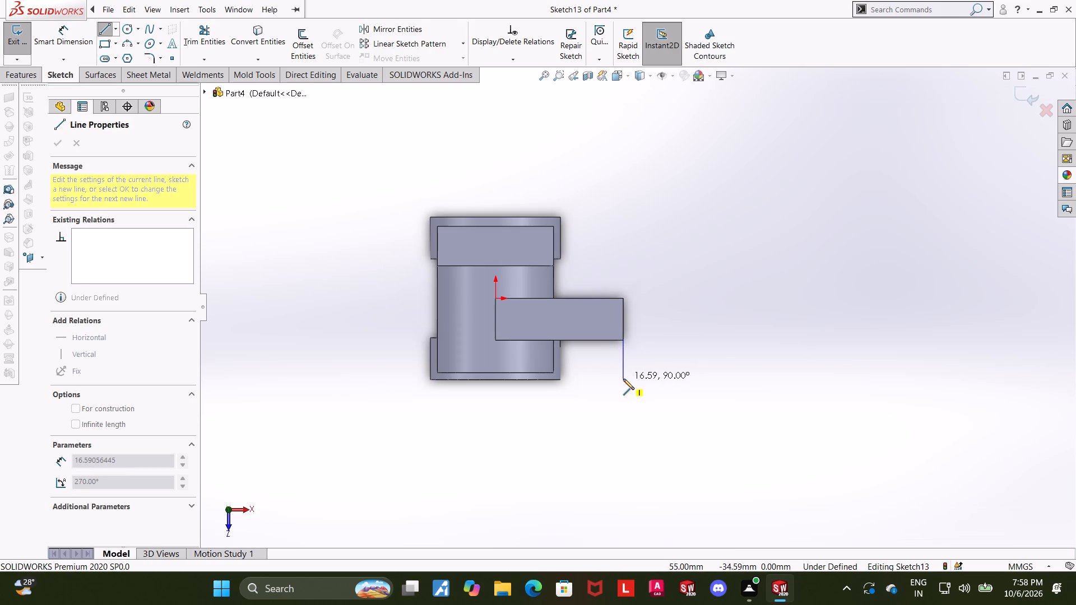
{"action": "left_click", "coordinate": [714, 380]}
{"action": "left_click", "coordinate": [711, 351]}
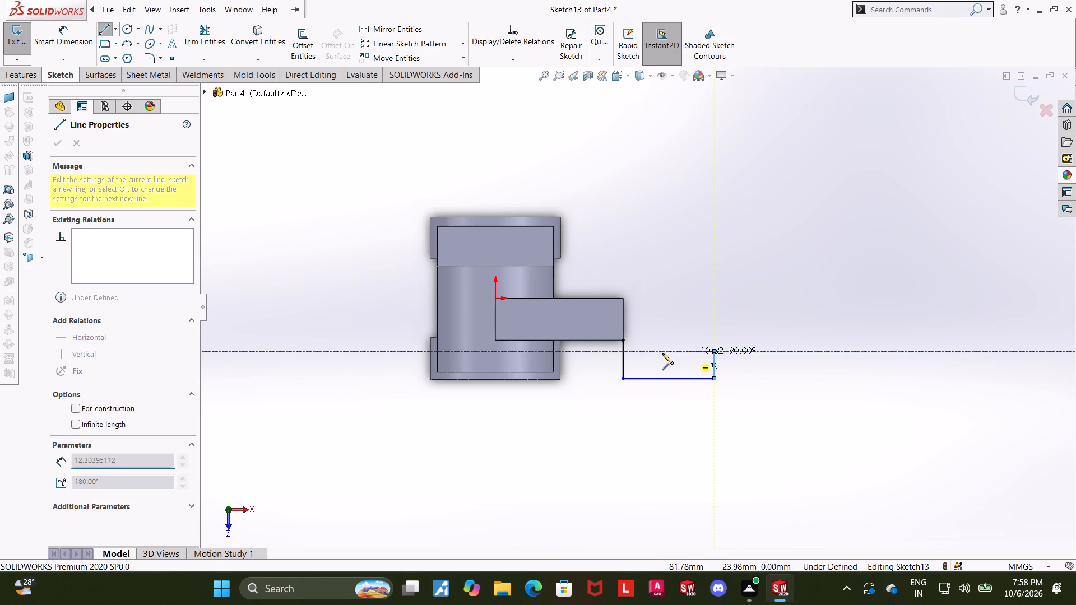
{"action": "left_click", "coordinate": [656, 350]}
{"action": "left_click", "coordinate": [657, 286]}
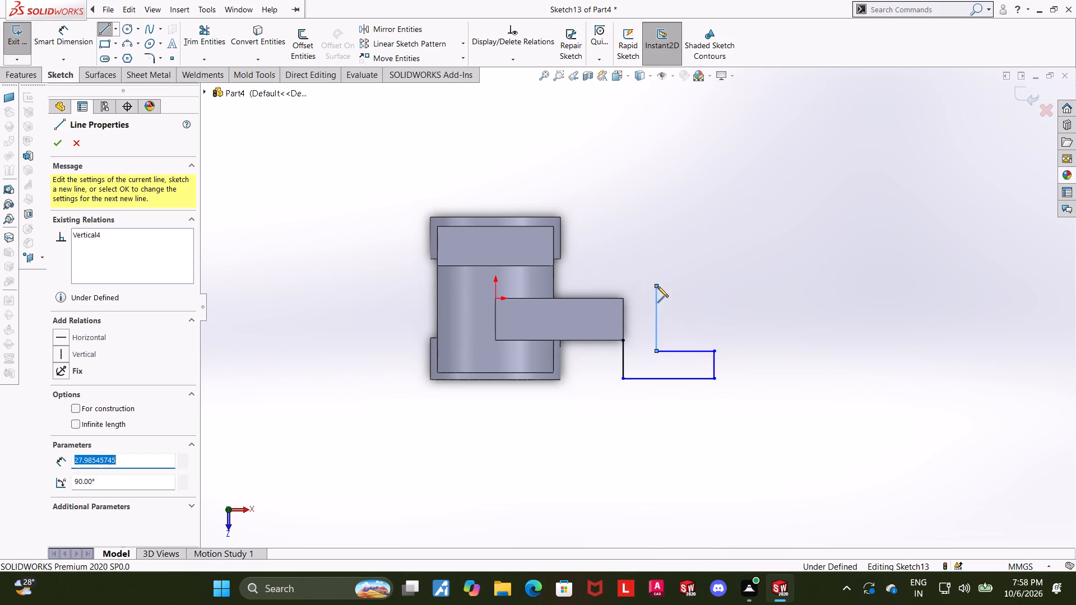
{"action": "left_click", "coordinate": [712, 288]}
{"action": "left_click", "coordinate": [715, 252]}
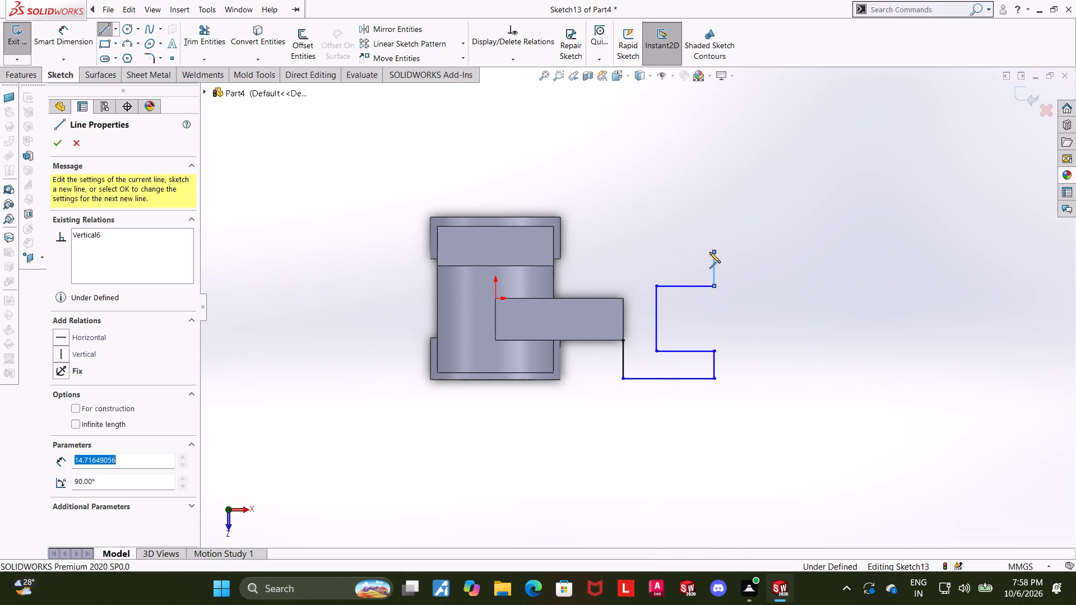
{"action": "left_click", "coordinate": [625, 250]}
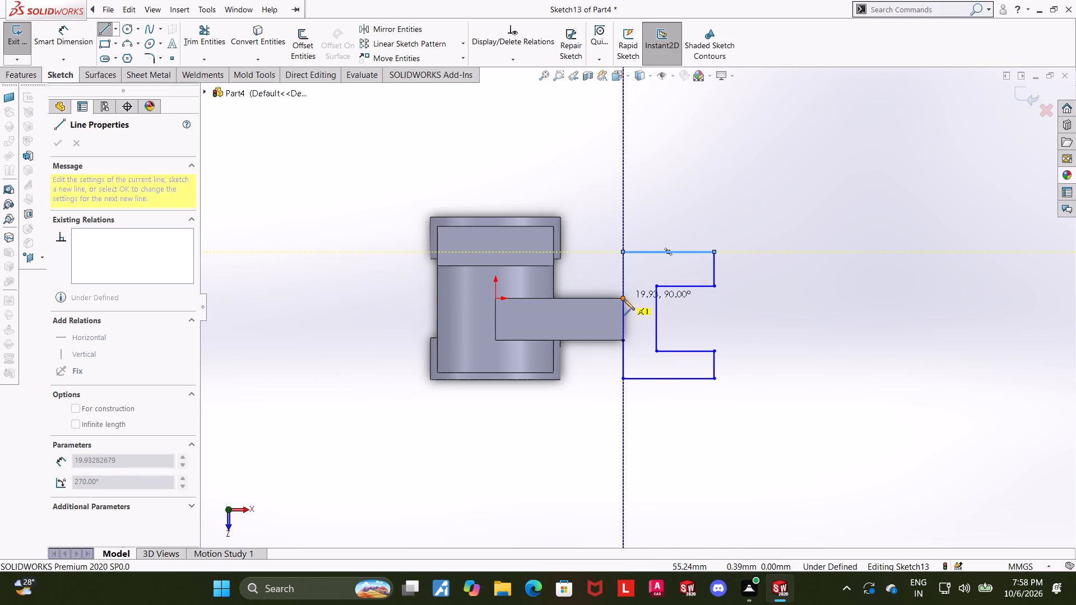
{"action": "left_click", "coordinate": [624, 337]}
{"action": "key", "text": "Escape"}
{"action": "key", "text": "Escape"}
{"action": "key", "text": "Escape"}
{"action": "scroll", "coordinate": [779, 317], "scroll_direction": "down", "scroll_amount": 1}
{"action": "key", "text": "Escape"}
{"action": "key", "text": "Escape"}
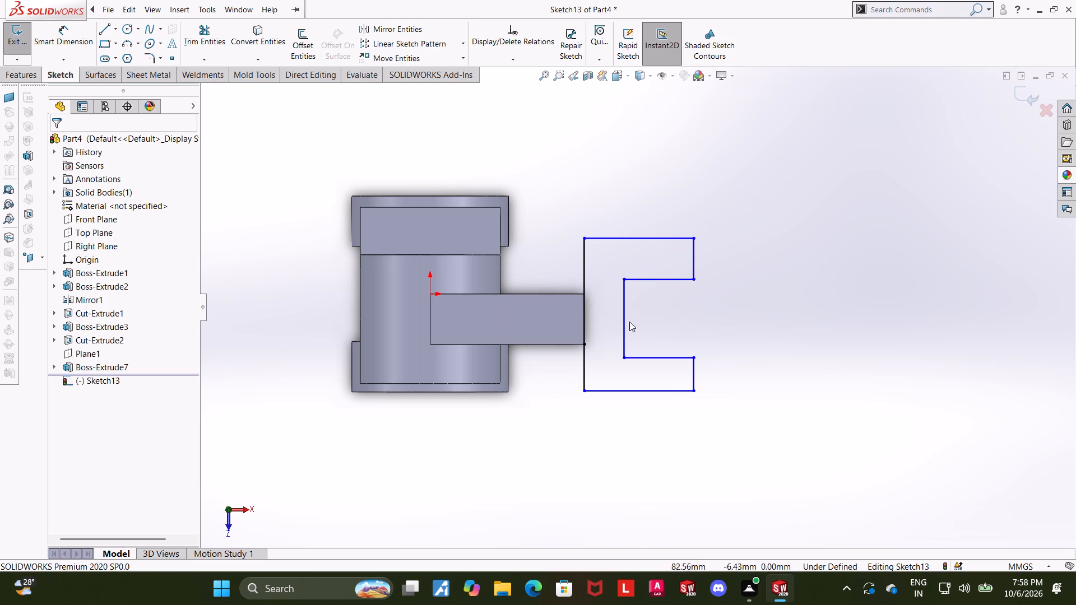
Align the midpoint of the notch's inner line horizontally with the midpoint of the arm face's edge at the sketch origin.
{"action": "left_click", "coordinate": [624, 320]}
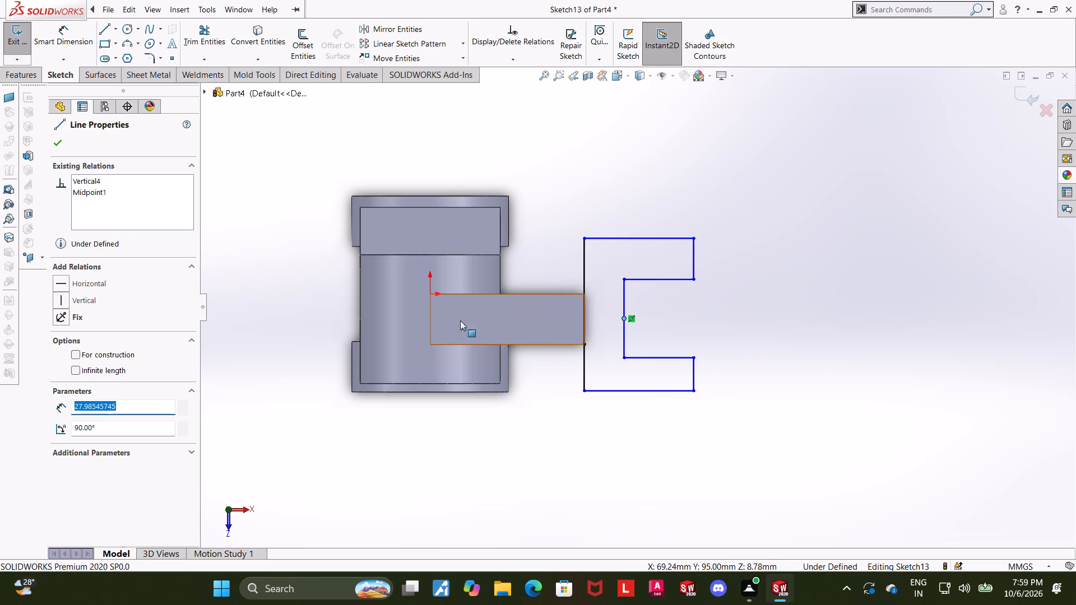
{"action": "left_click", "coordinate": [430, 321], "text": "ctrl"}
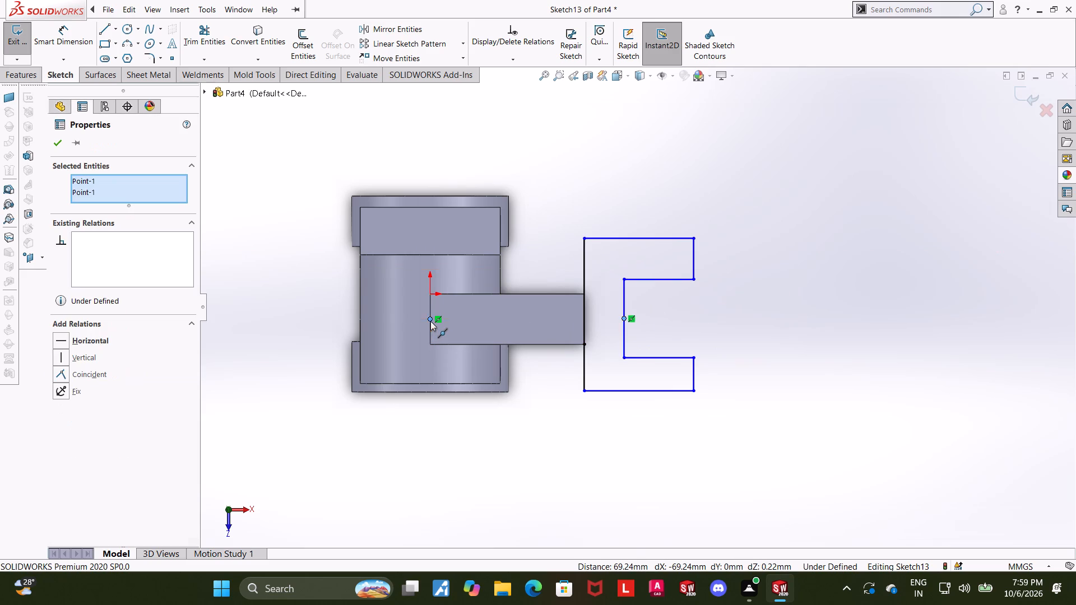
{"action": "left_click", "coordinate": [63, 341]}
{"action": "left_click", "coordinate": [880, 334]}
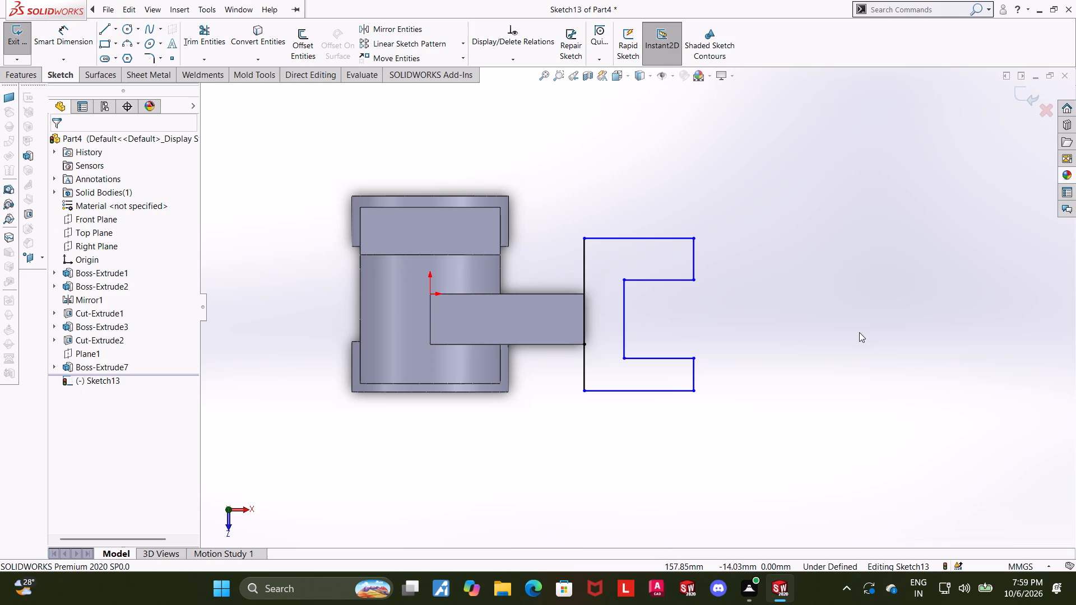
{"action": "key", "text": "Escape"}
{"action": "key", "text": "Escape"}
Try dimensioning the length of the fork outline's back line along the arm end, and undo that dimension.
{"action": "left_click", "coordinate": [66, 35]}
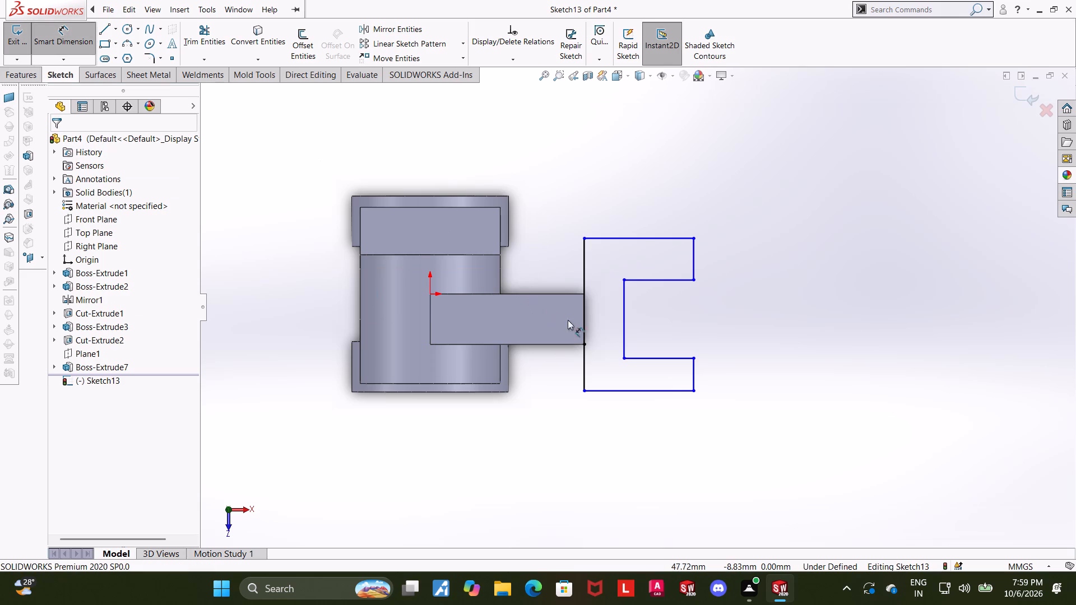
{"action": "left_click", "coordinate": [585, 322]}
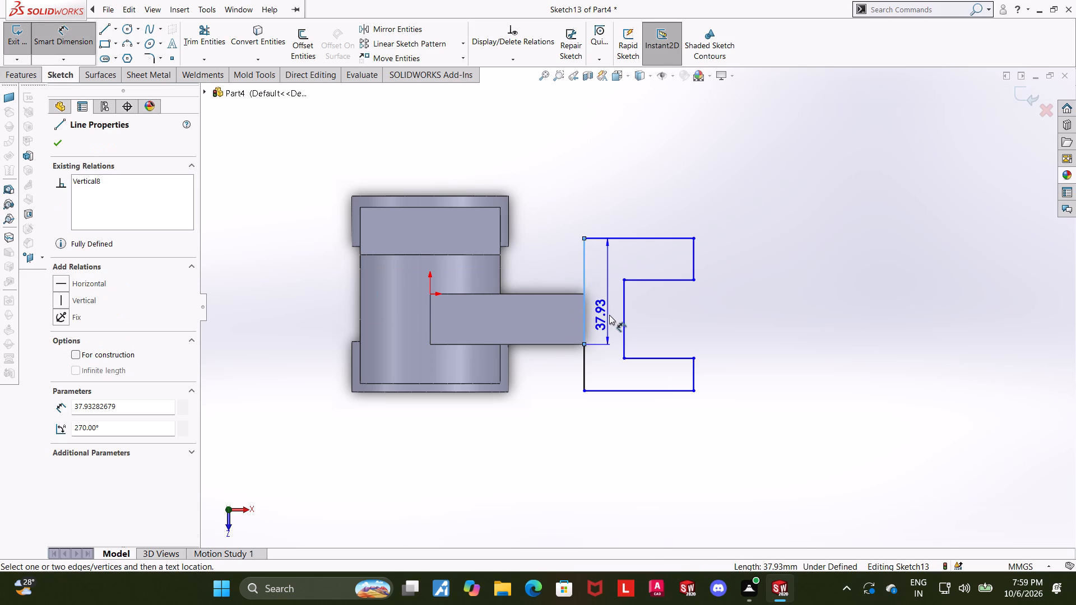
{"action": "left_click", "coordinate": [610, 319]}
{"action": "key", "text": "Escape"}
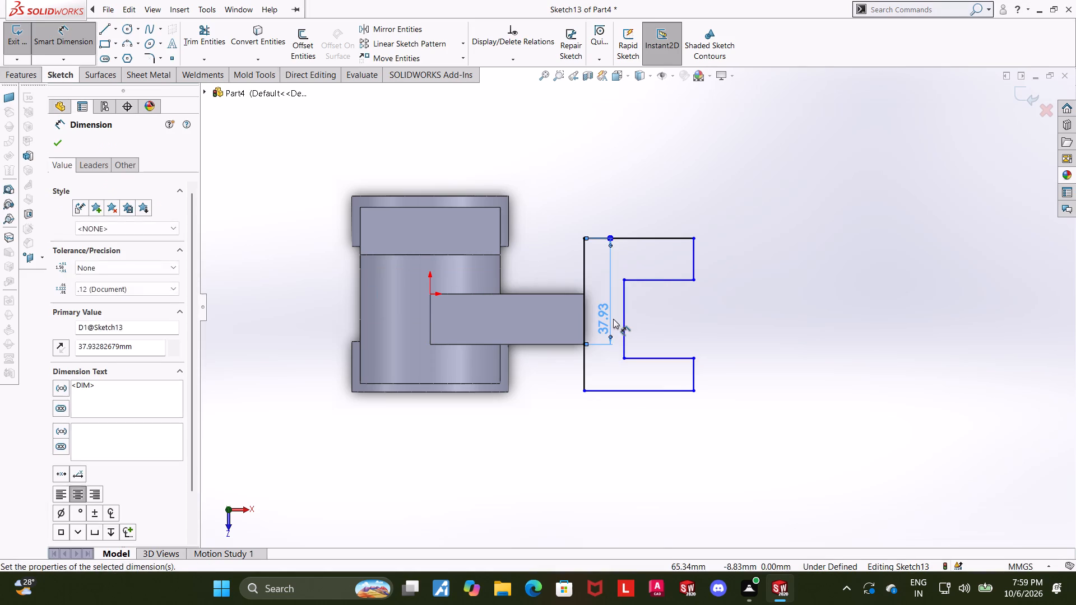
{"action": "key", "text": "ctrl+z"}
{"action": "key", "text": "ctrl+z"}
Dimension the distance between the fork outline's back line and the notch's inner line as 12 mm.
{"action": "left_click", "coordinate": [71, 44]}
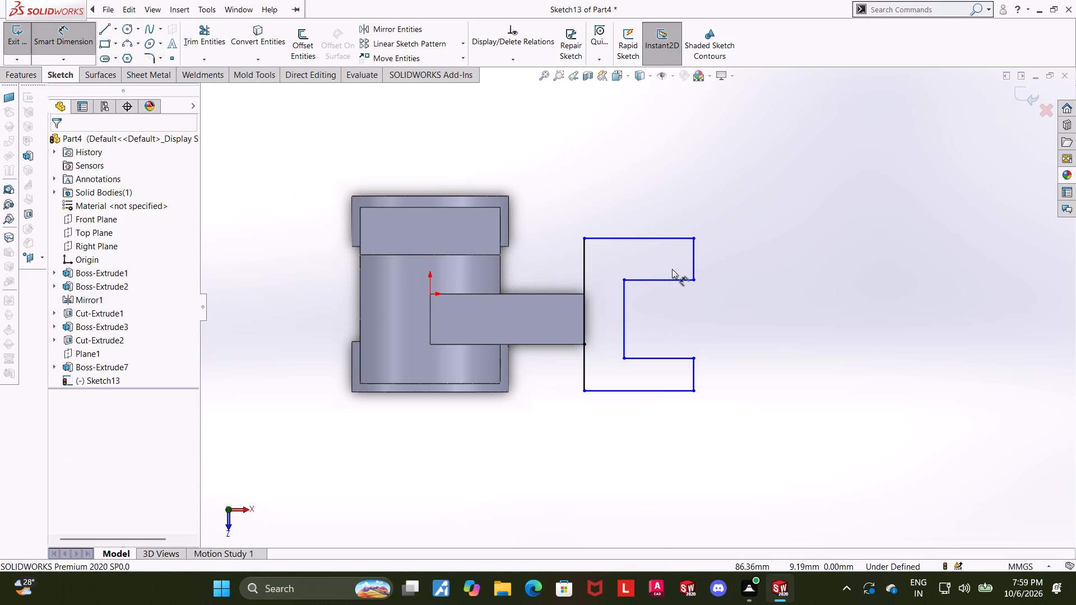
{"action": "left_click", "coordinate": [586, 302]}
{"action": "left_click", "coordinate": [625, 311]}
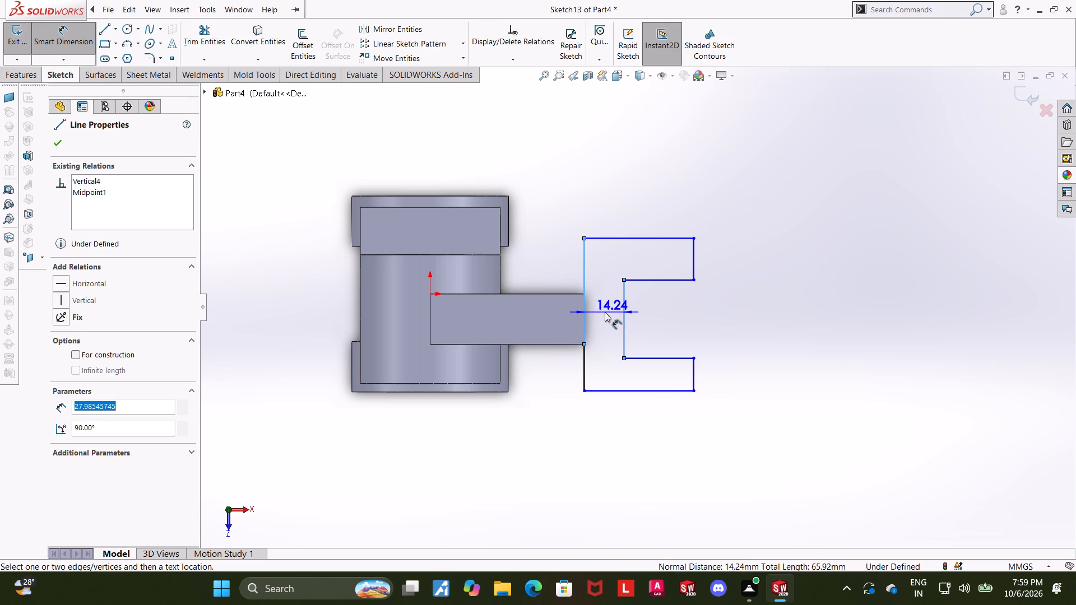
{"action": "left_click", "coordinate": [603, 314]}
{"action": "type", "text": "12"}
{"action": "key", "text": "Return"}
{"action": "key", "text": "Escape"}
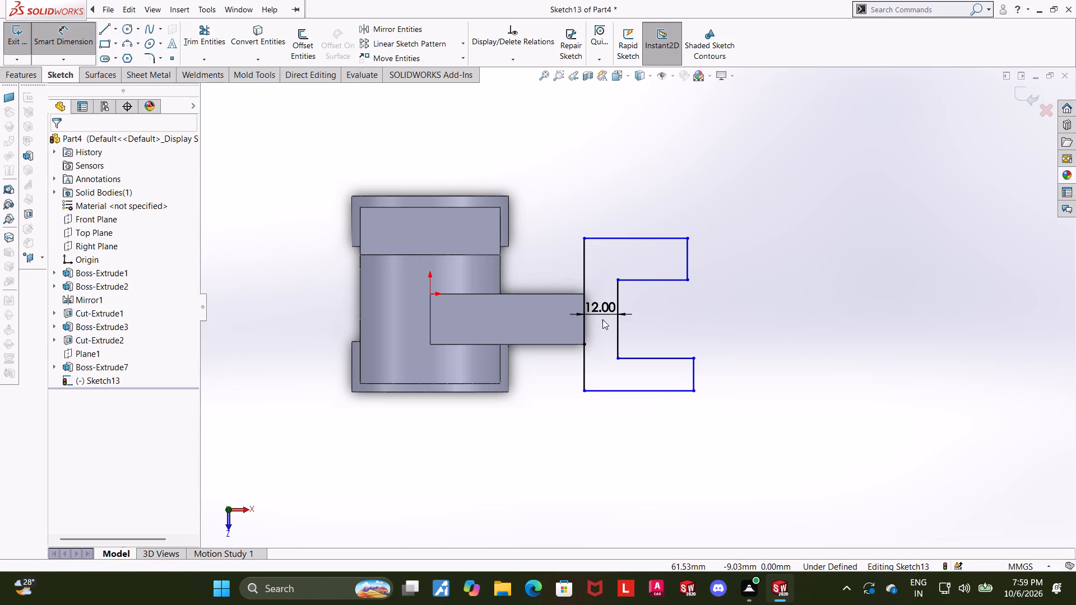
{"action": "key", "text": "Escape"}
{"action": "key", "text": "Escape"}
Dimension the fork outline from its back line to the upper prong's end line as 30 mm.
{"action": "left_click", "coordinate": [55, 43]}
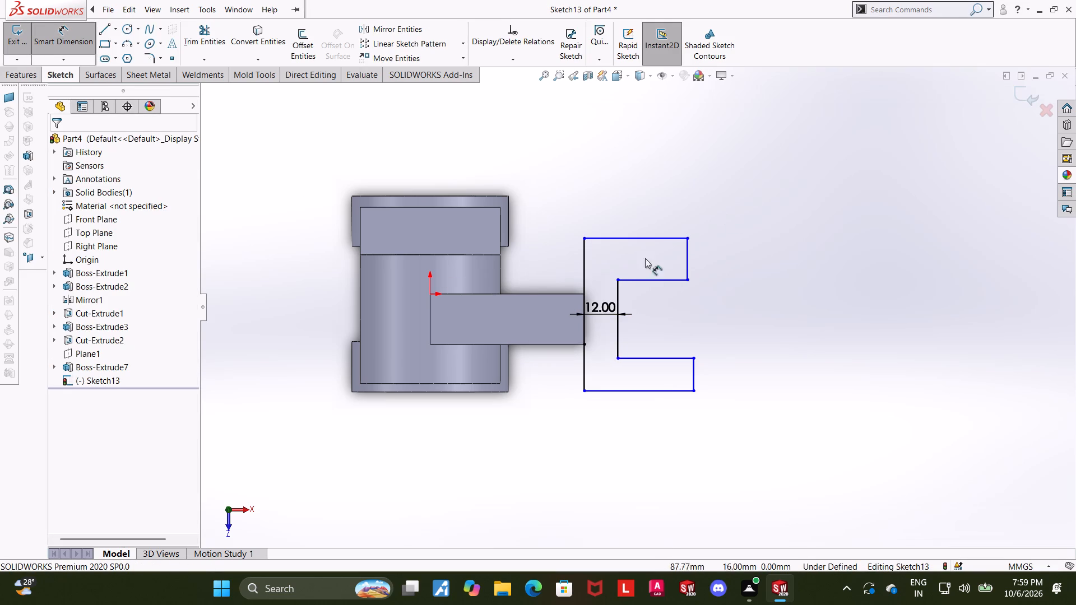
{"action": "left_click", "coordinate": [585, 252]}
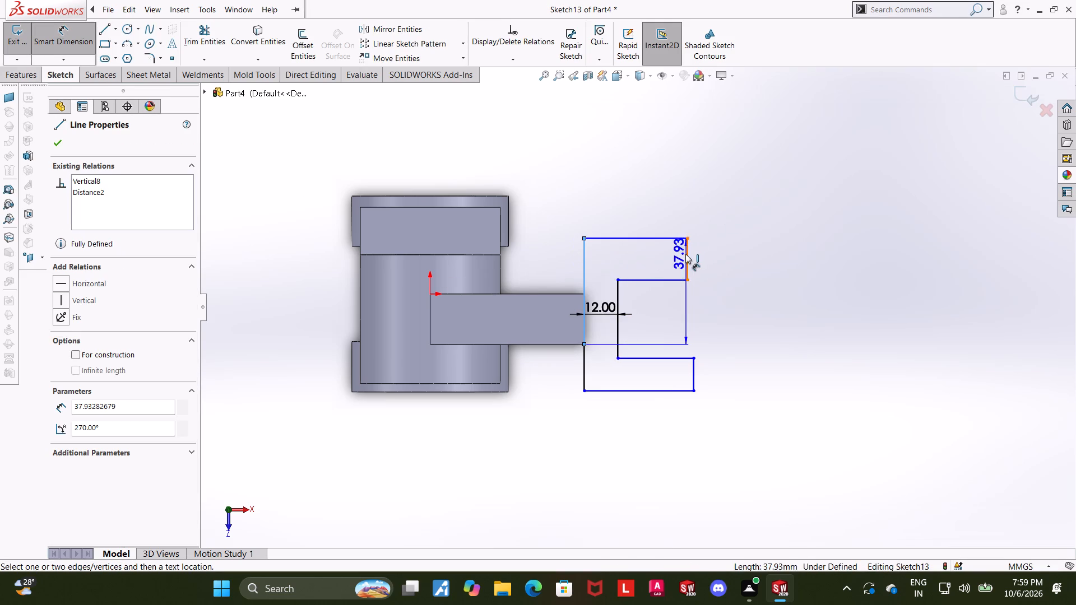
{"action": "left_click", "coordinate": [685, 254]}
{"action": "left_click", "coordinate": [659, 212]}
{"action": "type", "text": "30"}
{"action": "key", "text": "Return"}
{"action": "key", "text": "Escape"}
{"action": "key", "text": "Escape"}
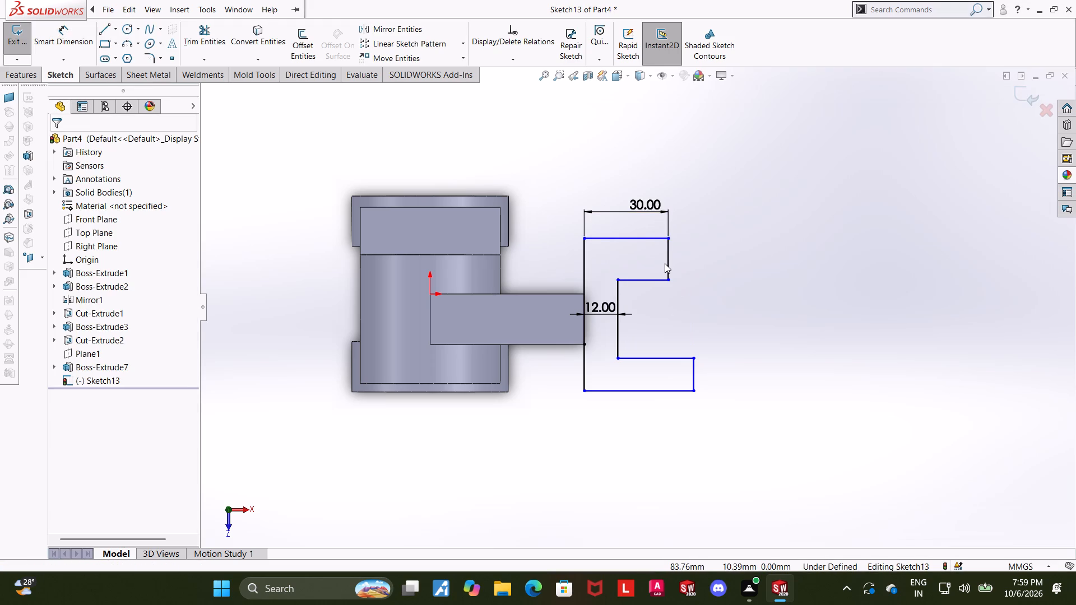
Make the end lines of the upper and lower fork prongs collinear.
{"action": "left_click", "coordinate": [666, 262]}
{"action": "left_click", "coordinate": [691, 376], "text": "ctrl"}
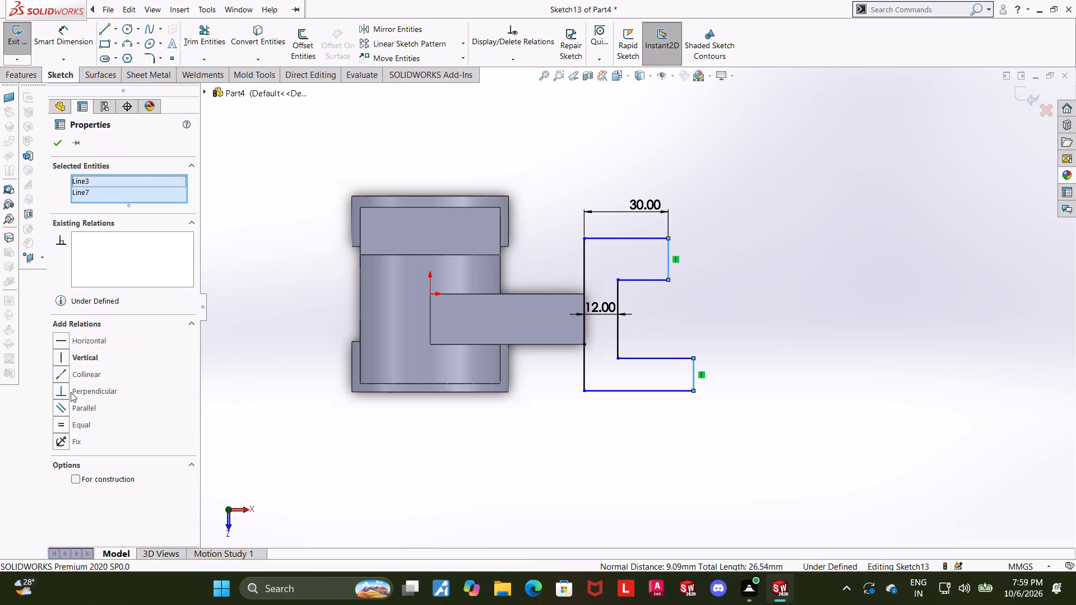
{"action": "left_click", "coordinate": [61, 379]}
{"action": "key", "text": "Escape"}
Dimension the lower fork prong's thickness as 12 mm.
{"action": "left_click", "coordinate": [58, 35]}
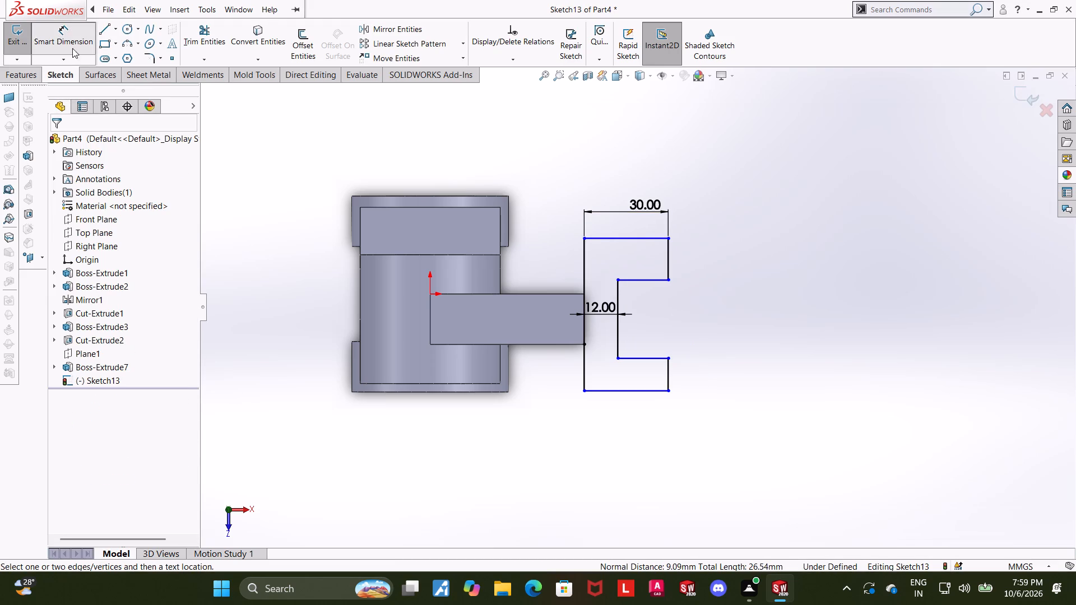
{"action": "left_click", "coordinate": [632, 356]}
{"action": "left_click", "coordinate": [633, 389]}
{"action": "left_click", "coordinate": [743, 387]}
{"action": "type", "text": "12"}
{"action": "key", "text": "Return"}
{"action": "key", "text": "Escape"}
{"action": "key", "text": "Escape"}
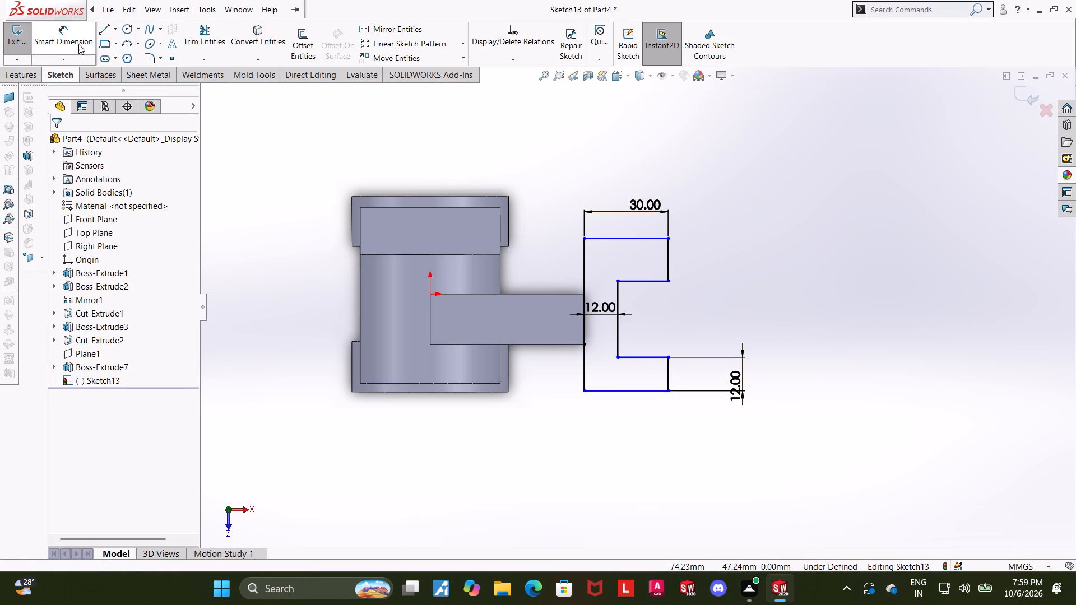
Dimension the notch's inner line between the two fork prongs as 18 mm.
{"action": "left_click", "coordinate": [73, 36]}
{"action": "left_click", "coordinate": [620, 300]}
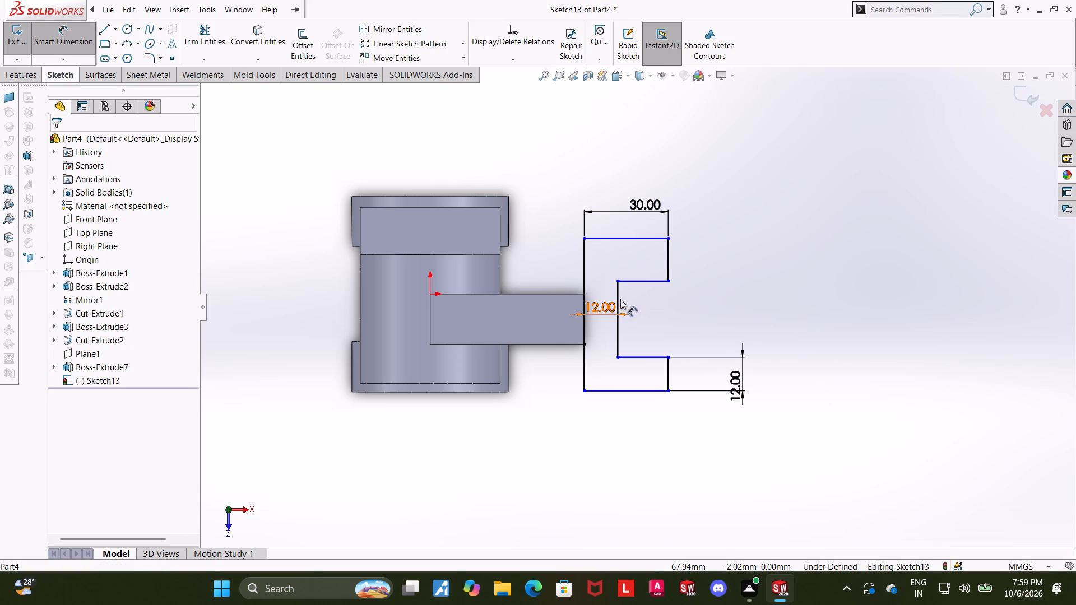
{"action": "left_click", "coordinate": [620, 333]}
{"action": "left_click", "coordinate": [653, 327]}
{"action": "type", "text": "18"}
{"action": "key", "text": "Return"}
{"action": "key", "text": "Escape"}
{"action": "key", "text": "Escape"}
{"action": "left_click", "coordinate": [811, 288]}
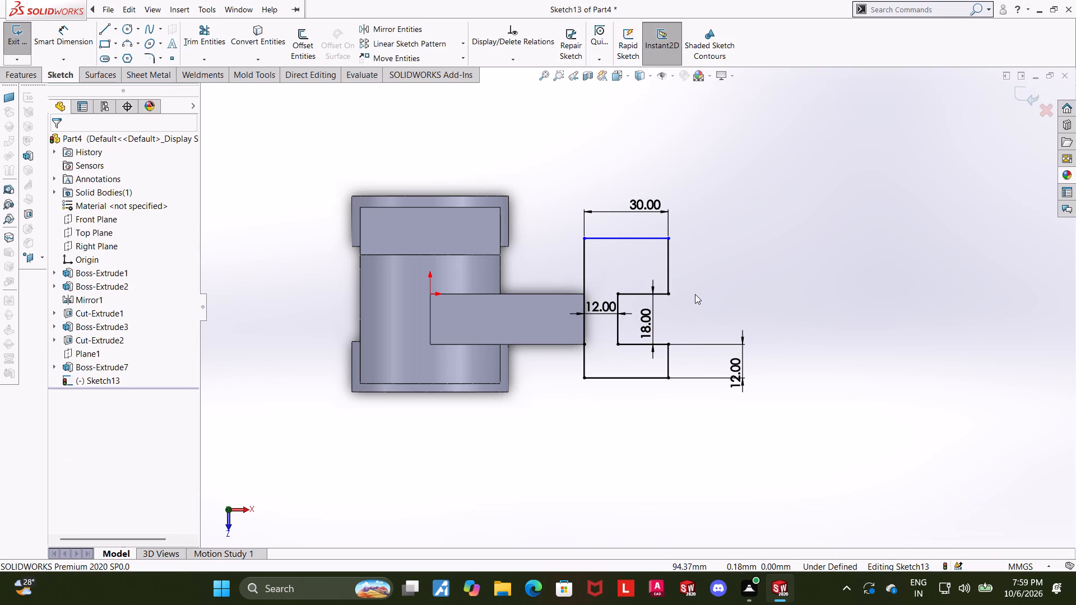
{"action": "left_click", "coordinate": [695, 294]}
{"action": "left_click", "coordinate": [734, 286]}
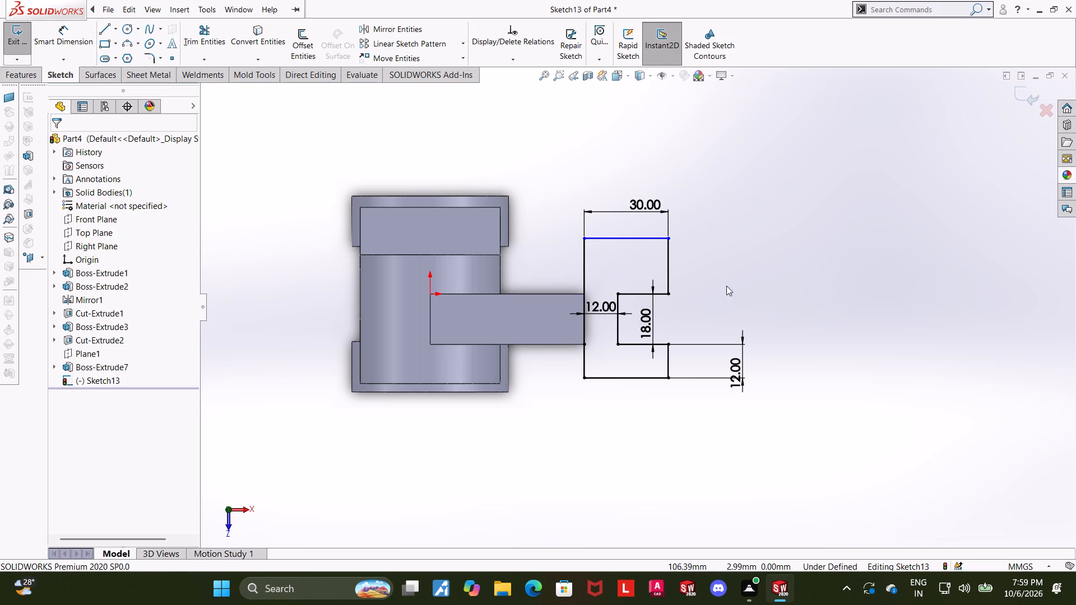
Dimension the upper fork prong's thickness from the arm's edge to the fork's outer line as 12 mm.
{"action": "left_click", "coordinate": [71, 38]}
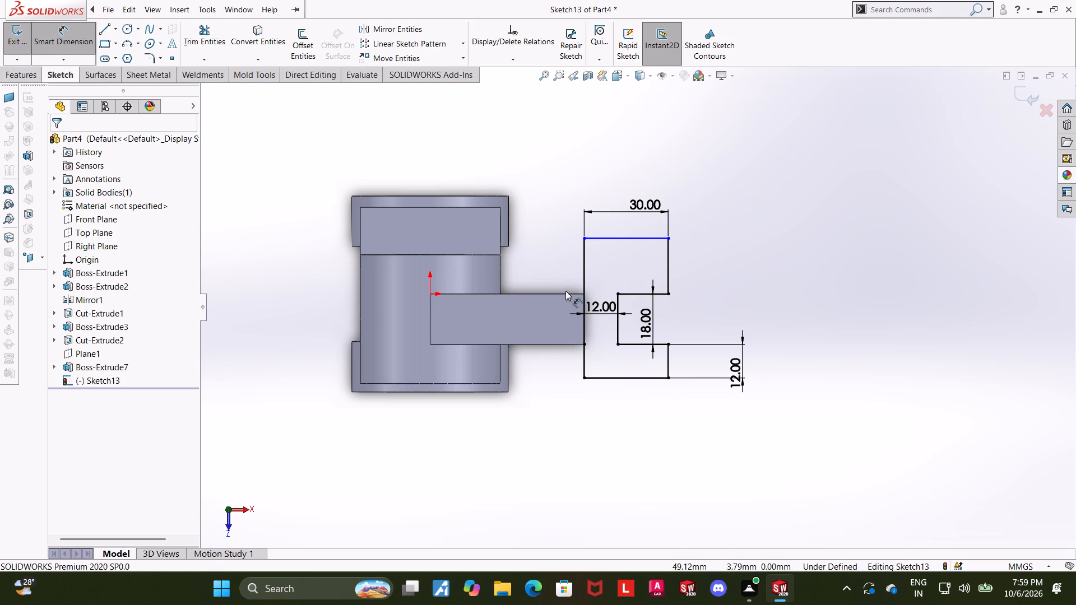
{"action": "left_click", "coordinate": [566, 293]}
{"action": "left_click", "coordinate": [645, 239]}
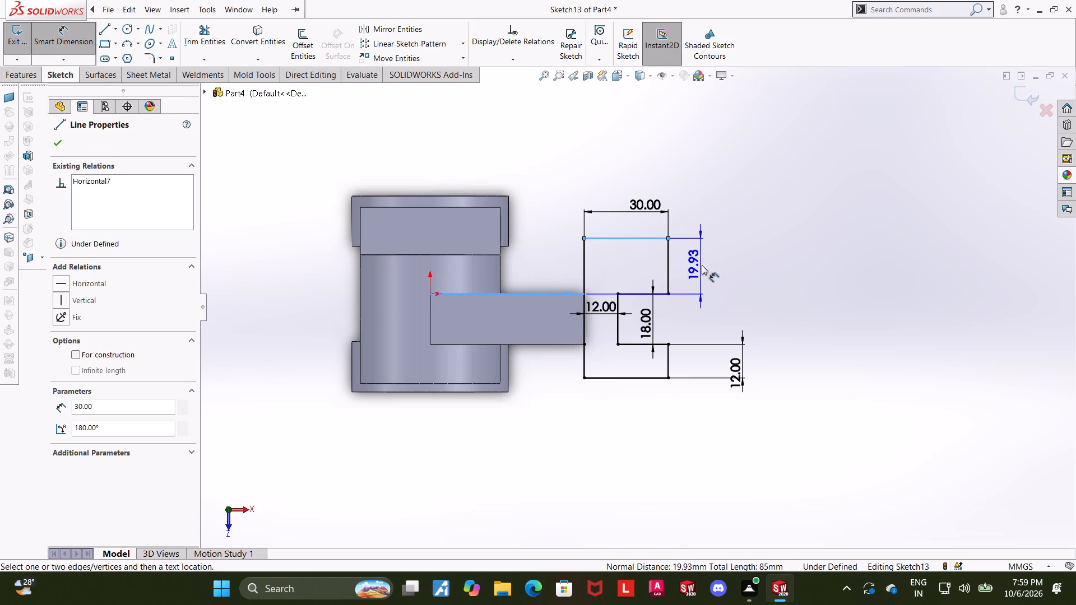
{"action": "left_click", "coordinate": [703, 266]}
{"action": "type", "text": "12"}
{"action": "key", "text": "Return"}
{"action": "key", "text": "Escape"}
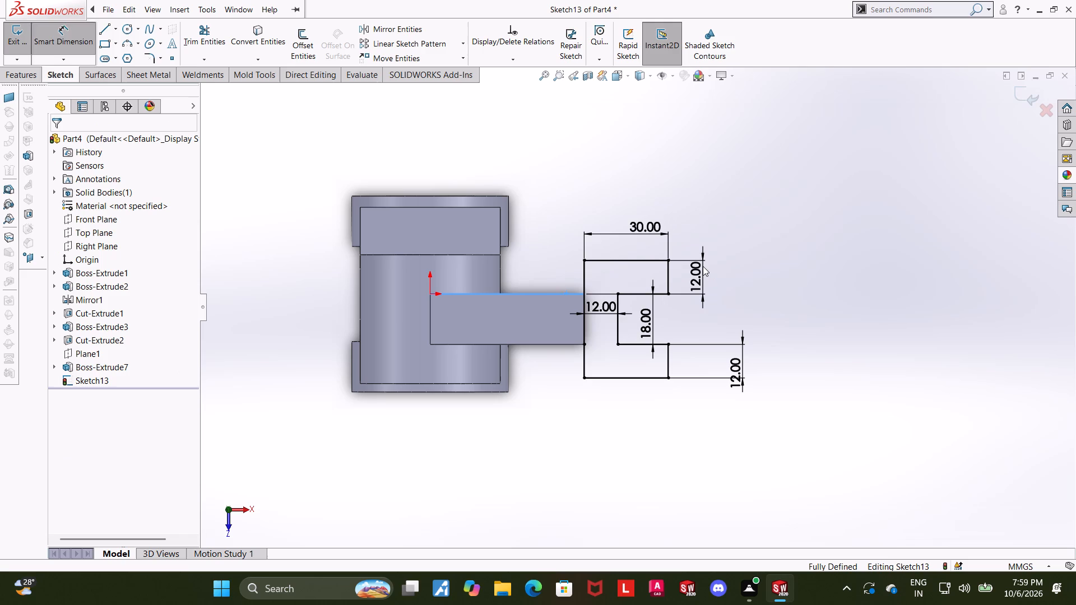
{"action": "key", "text": "Escape"}
{"action": "left_click", "coordinate": [790, 273]}
{"action": "left_click", "coordinate": [899, 318]}
{"action": "left_click", "coordinate": [1012, 338]}
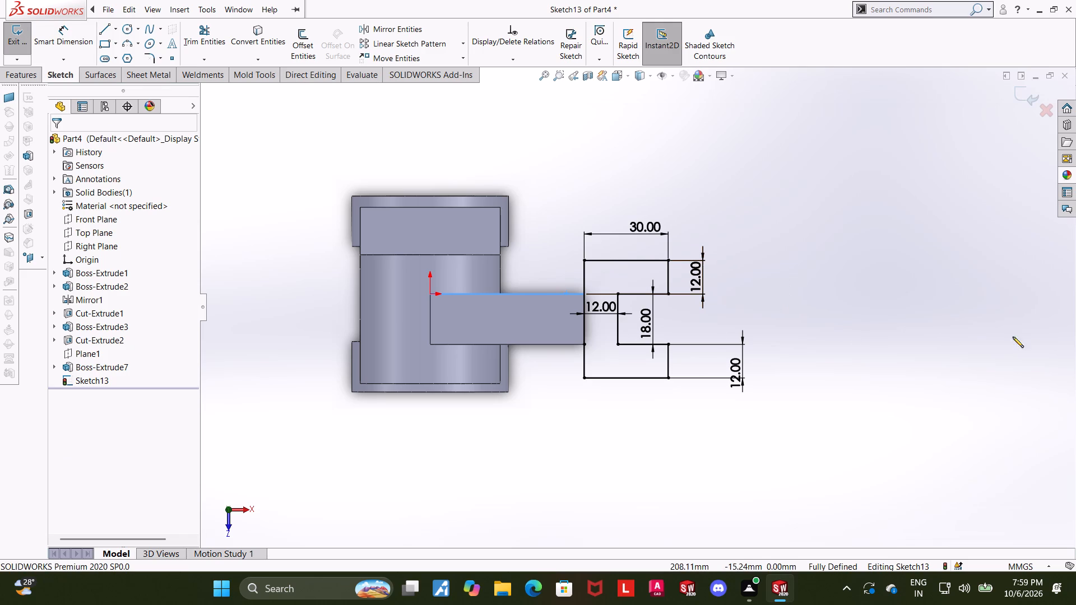
Extrude the fork sketch downward up to the arm's underside face, merged with the body.
{"action": "middle_click_drag", "start_coordinate": [637, 387], "coordinate": [636, 273]}
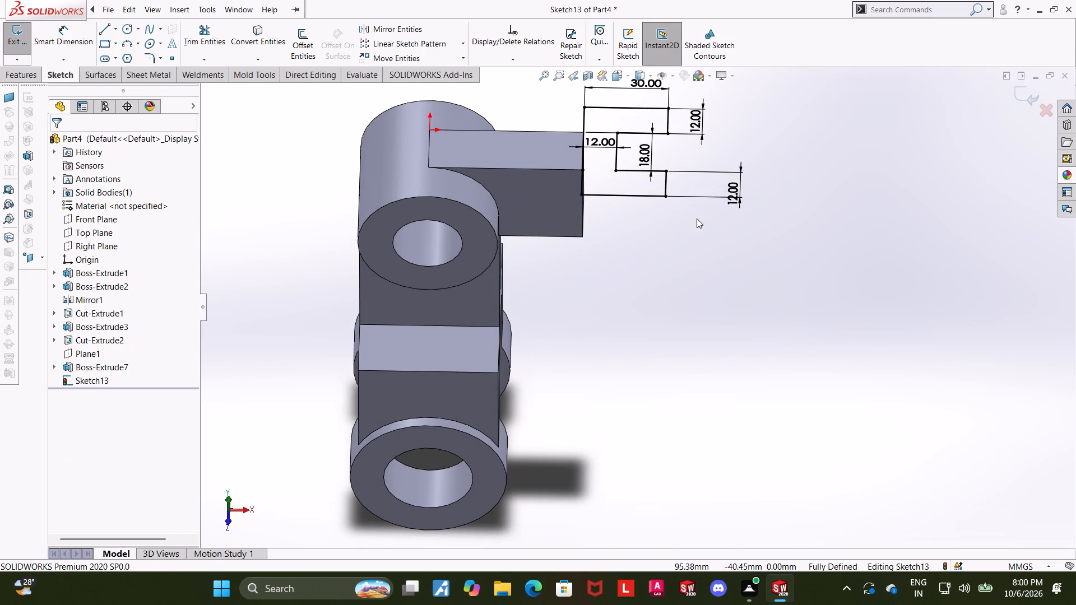
{"action": "scroll", "coordinate": [697, 219], "scroll_direction": "up", "scroll_amount": 2}
{"action": "scroll", "coordinate": [692, 157], "scroll_direction": "down", "scroll_amount": 2}
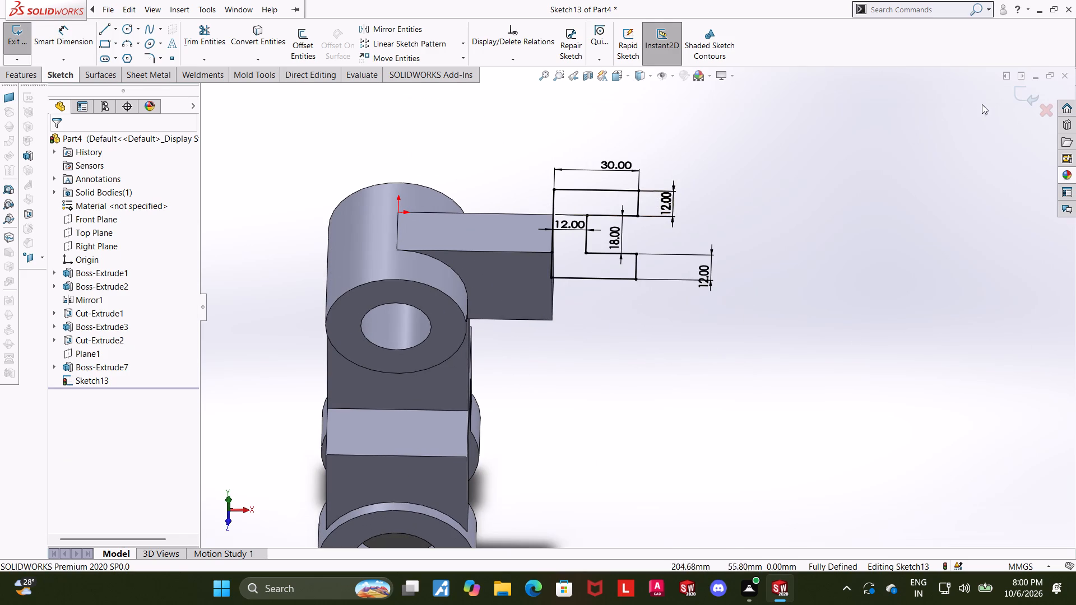
{"action": "left_click", "coordinate": [1021, 99]}
{"action": "middle_click_drag", "start_coordinate": [748, 241], "coordinate": [736, 217]}
{"action": "left_click", "coordinate": [21, 34]}
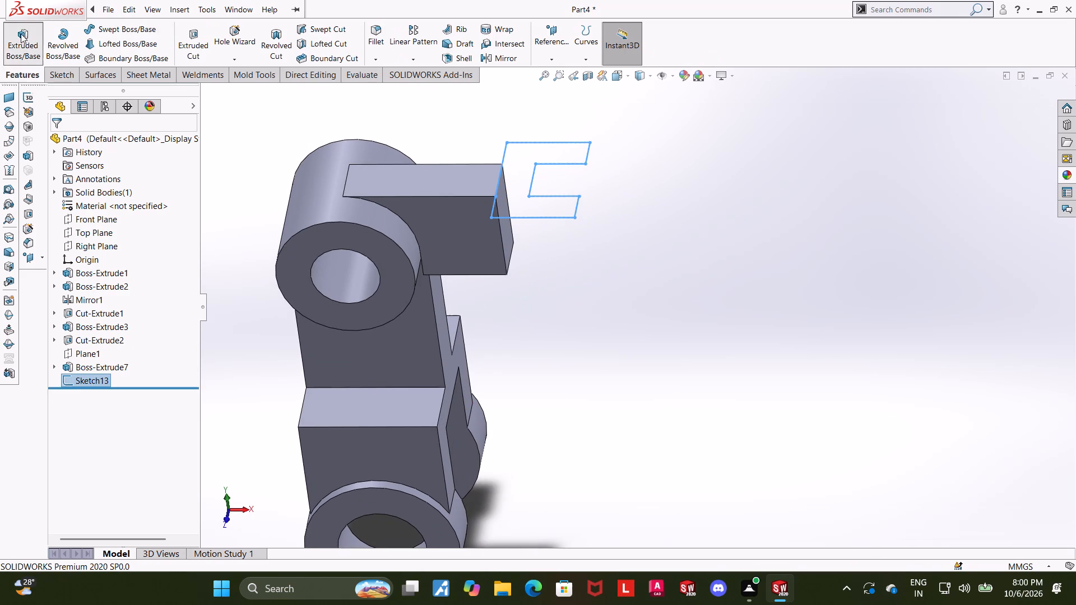
{"action": "scroll", "coordinate": [586, 321], "scroll_direction": "up", "scroll_amount": 3}
{"action": "middle_click_drag", "start_coordinate": [622, 277], "coordinate": [613, 201]}
{"action": "left_click", "coordinate": [61, 218]}
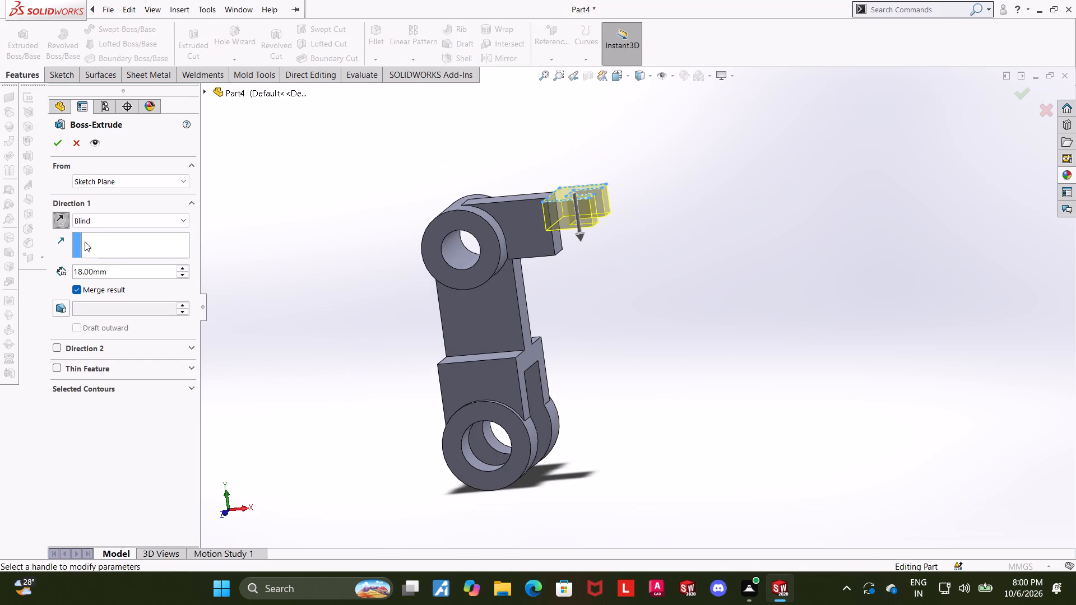
{"action": "left_click", "coordinate": [92, 224]}
{"action": "left_click", "coordinate": [101, 274]}
{"action": "middle_click_drag", "start_coordinate": [622, 276], "coordinate": [623, 197]}
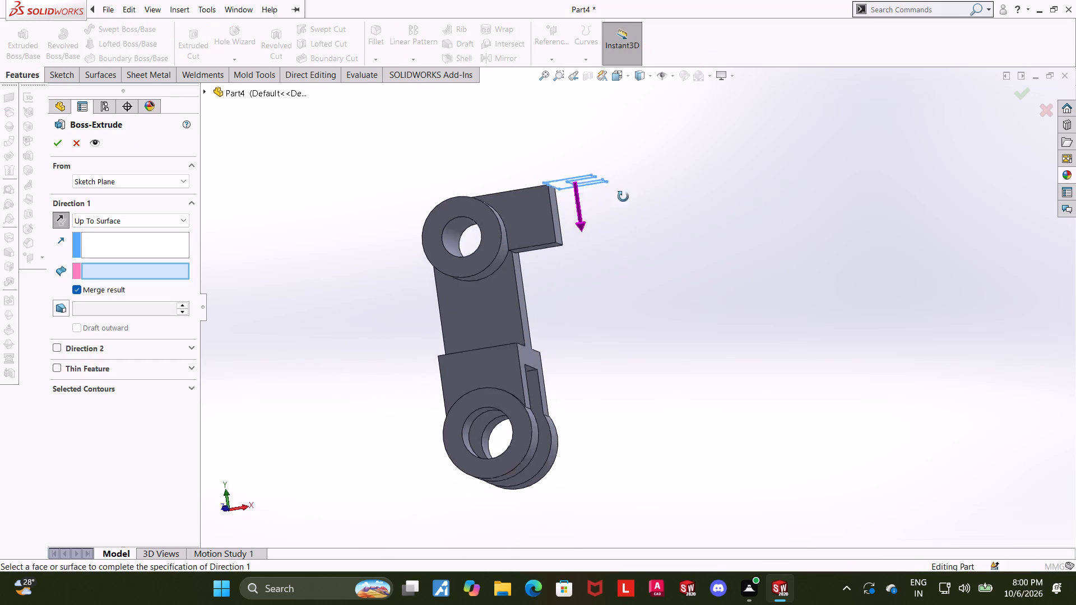
{"action": "middle_click_drag", "start_coordinate": [623, 197], "coordinate": [623, 159]}
{"action": "left_click", "coordinate": [548, 254]}
{"action": "middle_click_drag", "start_coordinate": [643, 273], "coordinate": [655, 312]}
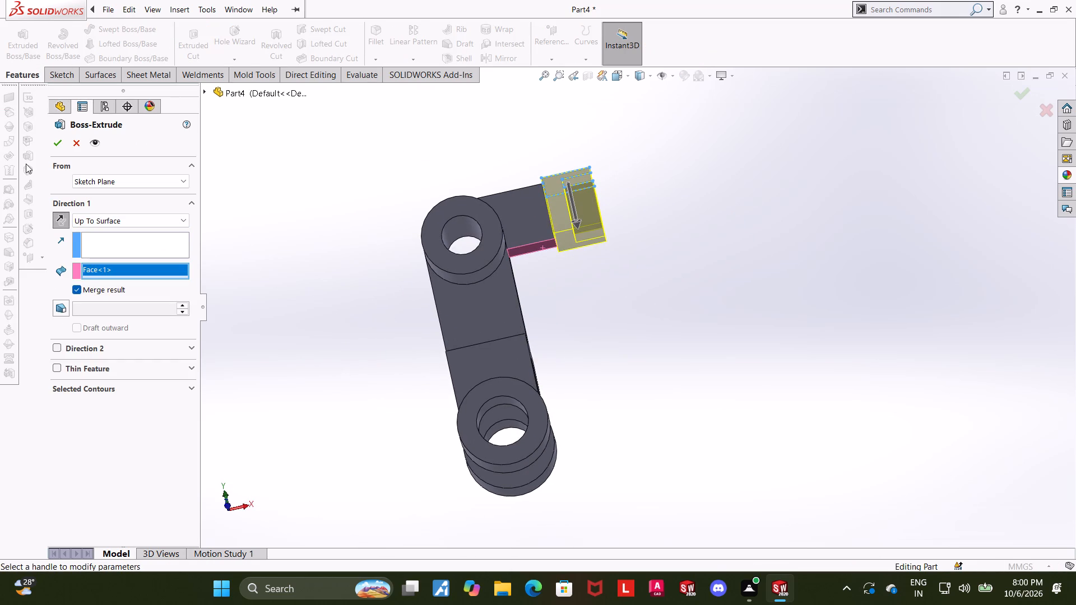
{"action": "left_click", "coordinate": [59, 143]}
{"action": "left_click", "coordinate": [708, 253]}
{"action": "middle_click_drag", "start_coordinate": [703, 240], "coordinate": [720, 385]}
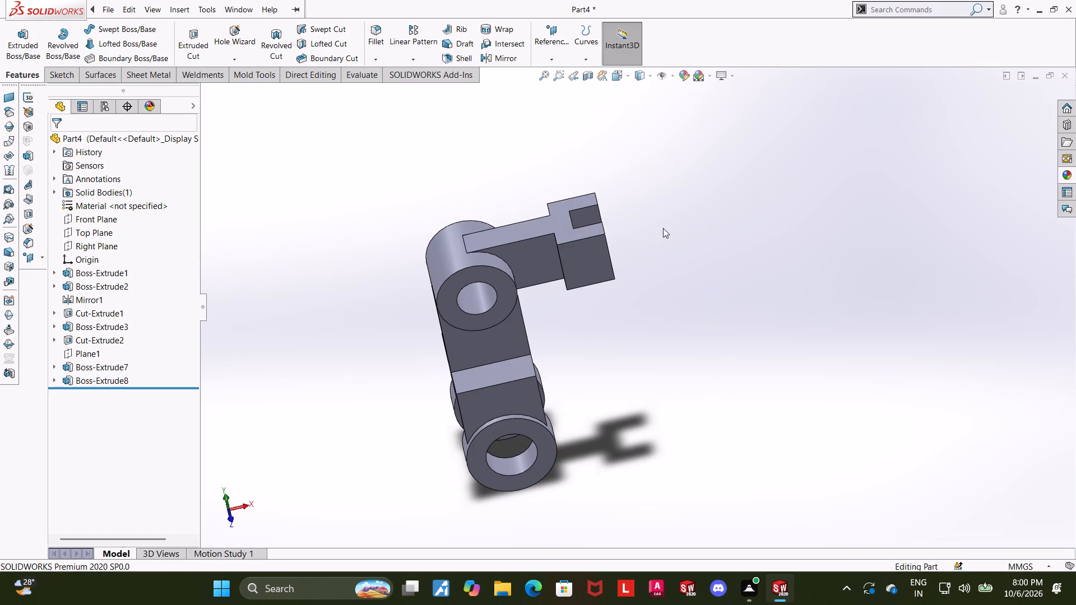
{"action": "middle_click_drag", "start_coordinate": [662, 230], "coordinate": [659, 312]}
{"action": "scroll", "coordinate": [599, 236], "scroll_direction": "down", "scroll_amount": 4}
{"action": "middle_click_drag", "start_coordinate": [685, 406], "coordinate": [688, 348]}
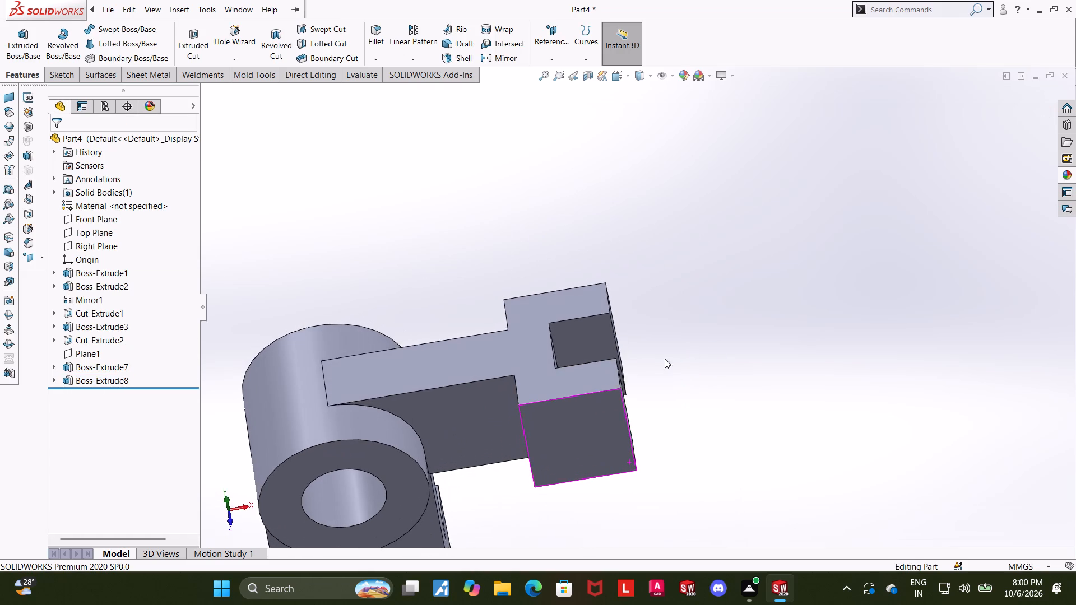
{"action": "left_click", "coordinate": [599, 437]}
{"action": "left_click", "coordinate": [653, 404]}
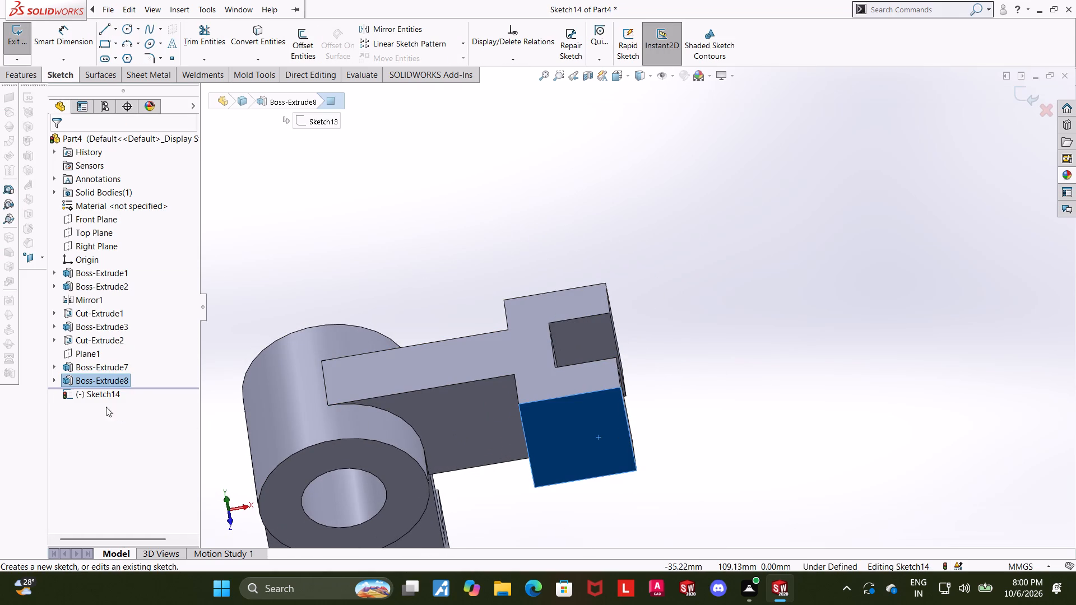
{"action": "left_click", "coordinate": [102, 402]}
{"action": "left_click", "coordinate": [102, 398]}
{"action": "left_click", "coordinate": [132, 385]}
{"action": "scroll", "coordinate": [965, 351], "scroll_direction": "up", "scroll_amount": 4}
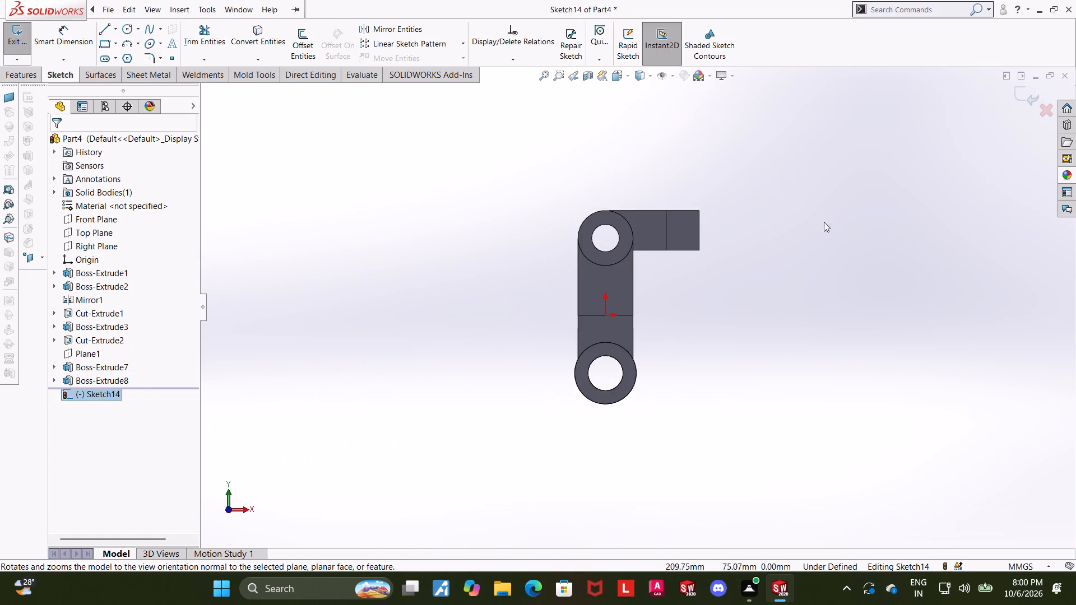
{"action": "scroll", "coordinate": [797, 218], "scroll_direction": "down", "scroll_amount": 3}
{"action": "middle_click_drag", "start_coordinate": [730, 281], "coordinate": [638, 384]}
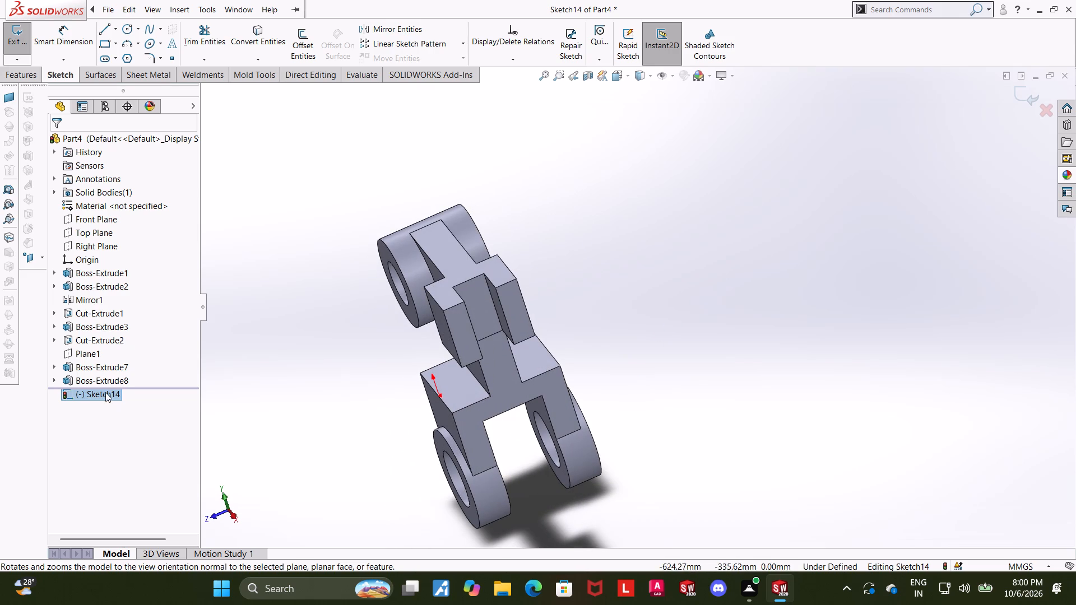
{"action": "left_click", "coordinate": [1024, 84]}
Sketch an 18 mm radius circle on the front fork prong's inner face, centred on the midpoint of its end edge.
{"action": "middle_click_drag", "start_coordinate": [952, 176], "coordinate": [927, 247]}
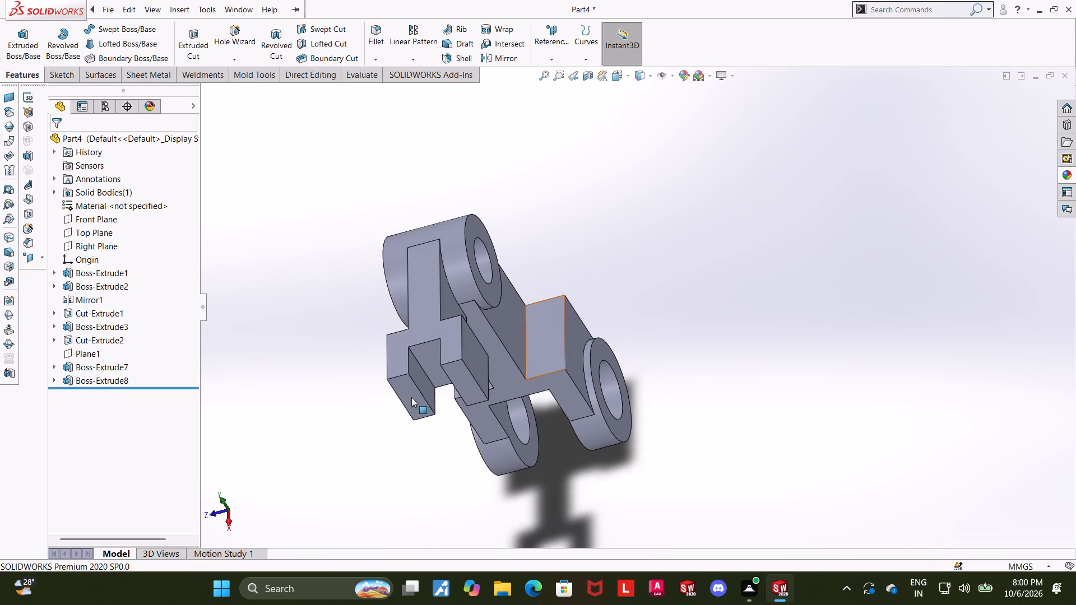
{"action": "middle_click_drag", "start_coordinate": [461, 376], "coordinate": [433, 371]}
{"action": "scroll", "coordinate": [365, 392], "scroll_direction": "down", "scroll_amount": 4}
{"action": "right_click", "coordinate": [444, 332]}
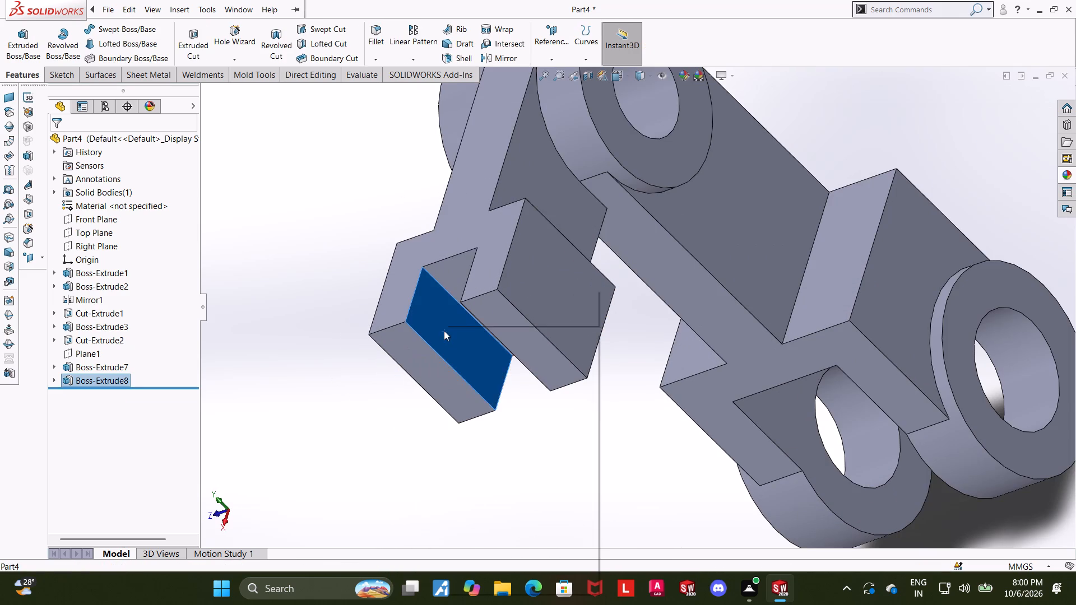
{"action": "left_click", "coordinate": [475, 318]}
{"action": "left_click", "coordinate": [104, 399]}
{"action": "left_click", "coordinate": [138, 383]}
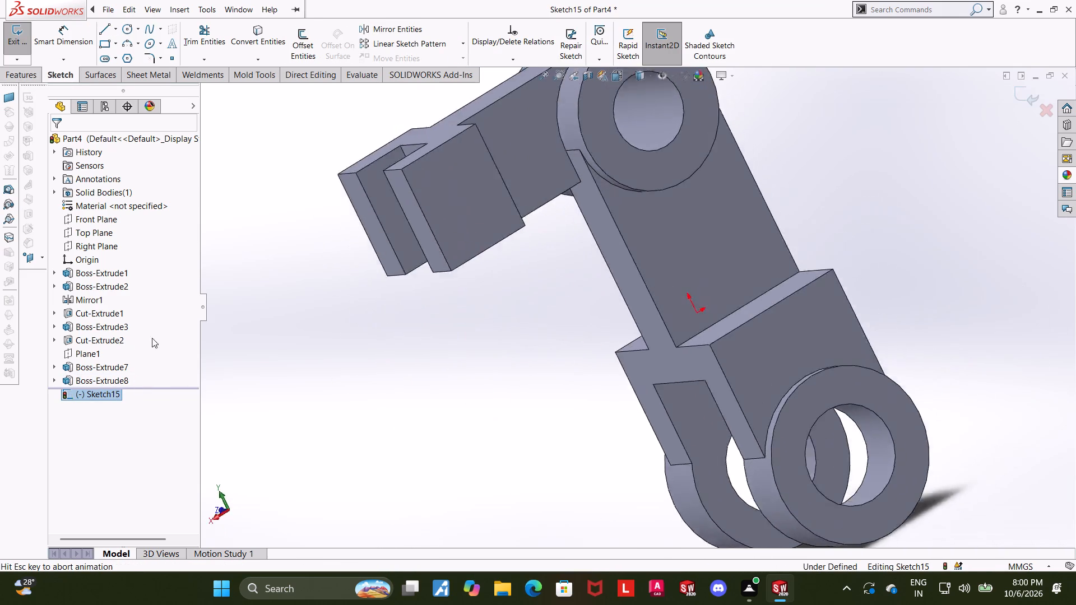
{"action": "left_click", "coordinate": [124, 29]}
{"action": "scroll", "coordinate": [459, 73], "scroll_direction": "down", "scroll_amount": 2}
{"action": "scroll", "coordinate": [563, 119], "scroll_direction": "down", "scroll_amount": 5}
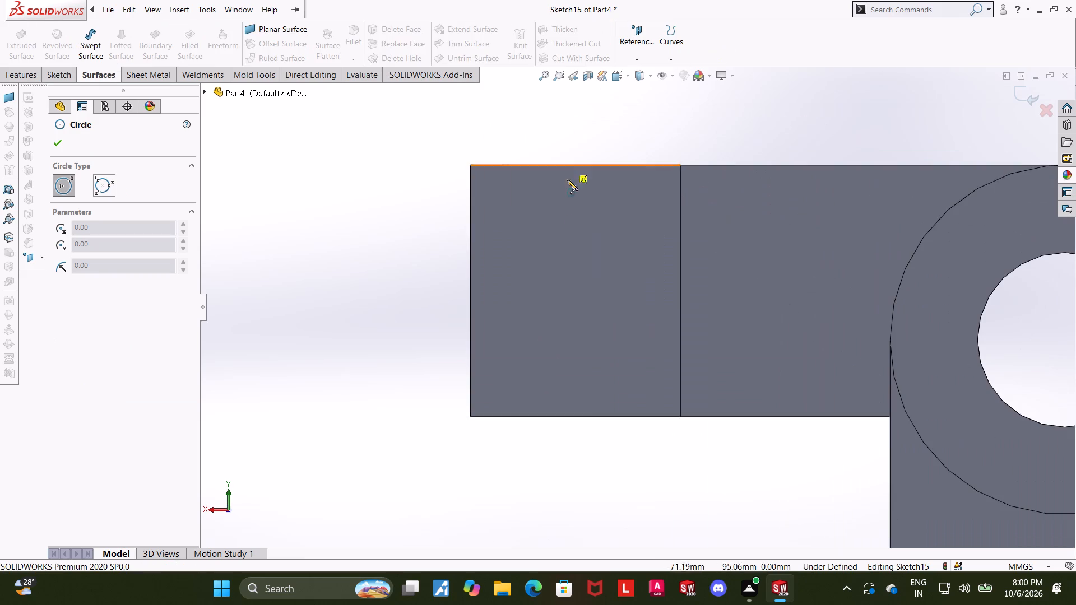
{"action": "left_click", "coordinate": [470, 289]}
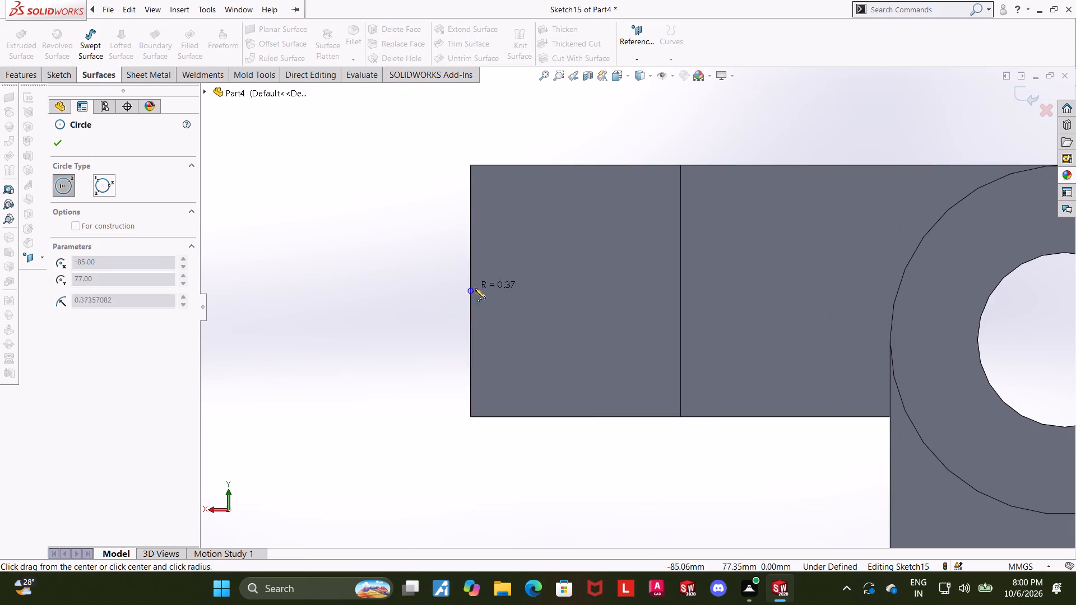
{"action": "left_click", "coordinate": [472, 164]}
{"action": "key", "text": "Escape"}
{"action": "key", "text": "Escape"}
{"action": "key", "text": "Escape"}
Extrude the circle 15 mm in the reversed direction, outward through the front fork prong, merged with the body.
{"action": "left_click", "coordinate": [3, 72]}
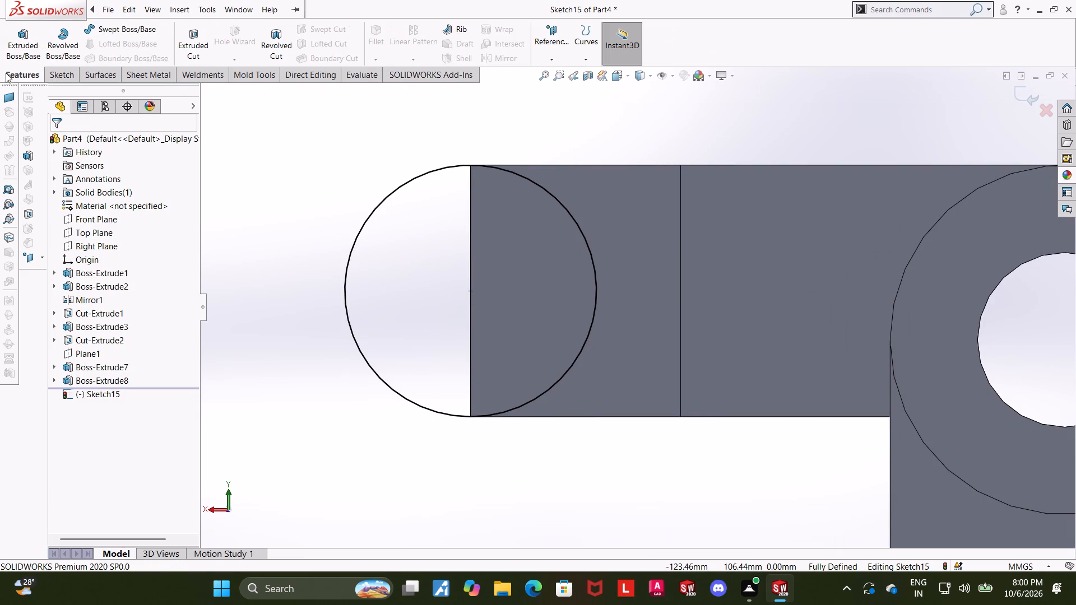
{"action": "left_click", "coordinate": [25, 39]}
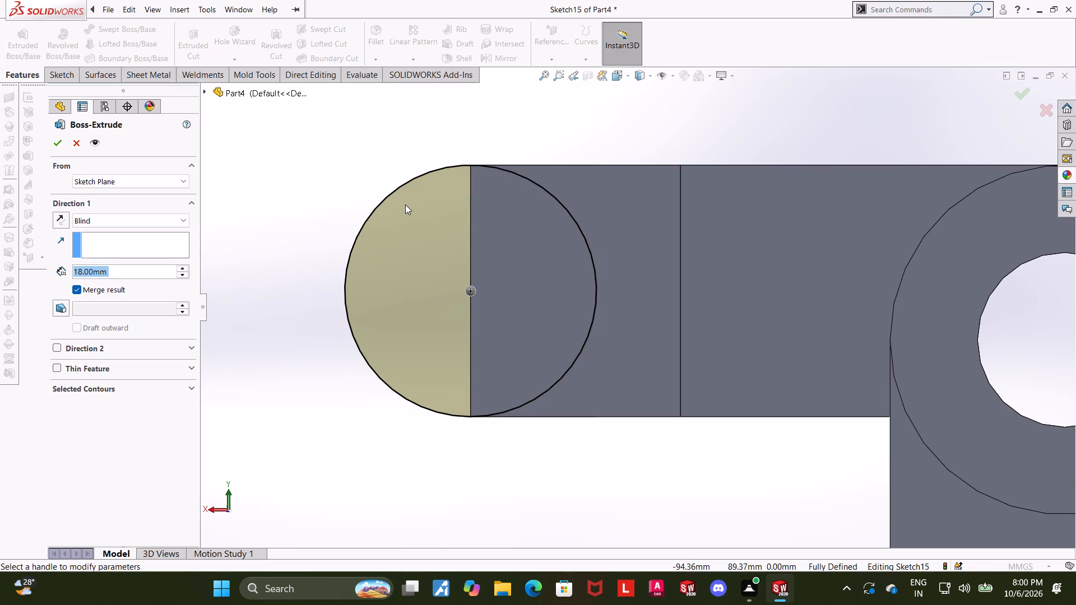
{"action": "left_click", "coordinate": [405, 205]}
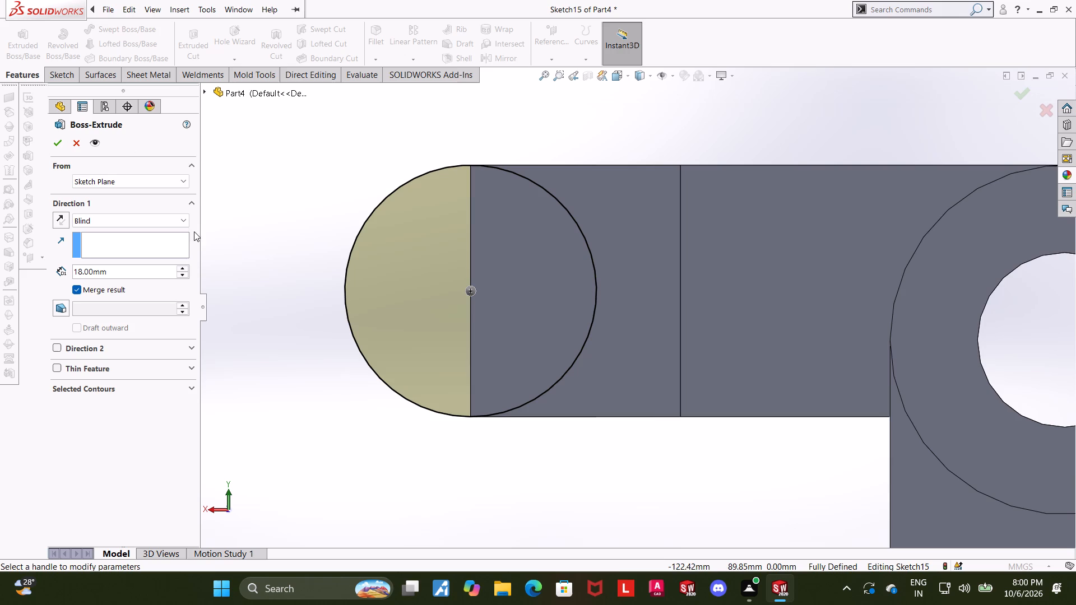
{"action": "middle_click_drag", "start_coordinate": [194, 231], "coordinate": [318, 273]}
{"action": "middle_click_drag", "start_coordinate": [285, 273], "coordinate": [369, 302]}
{"action": "scroll", "coordinate": [367, 302], "scroll_direction": "up", "scroll_amount": 1}
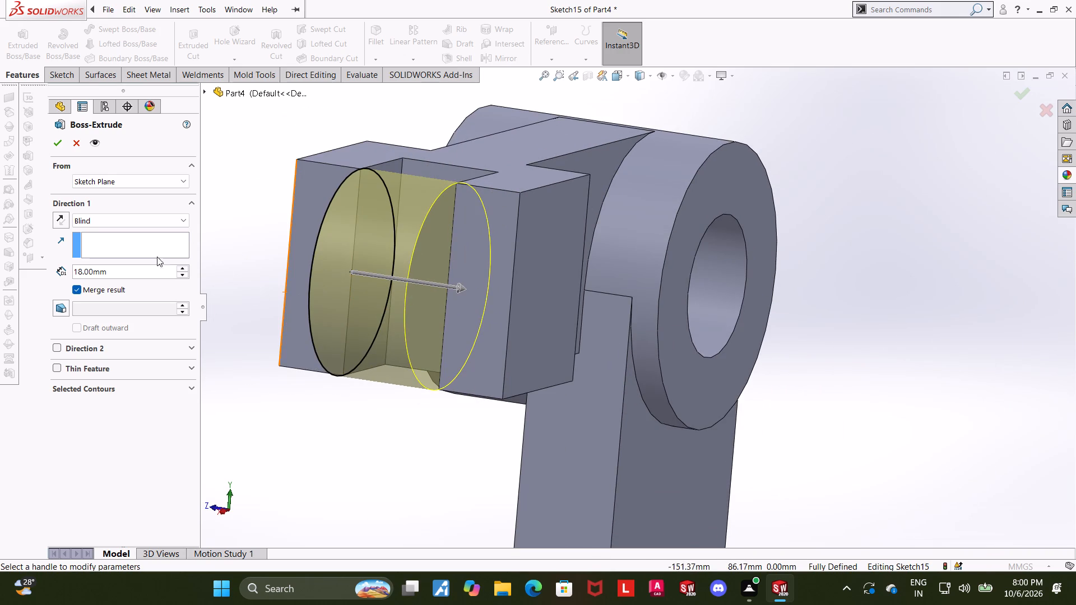
{"action": "left_click", "coordinate": [63, 220]}
{"action": "left_click_drag", "start_coordinate": [135, 276], "coordinate": [25, 274]}
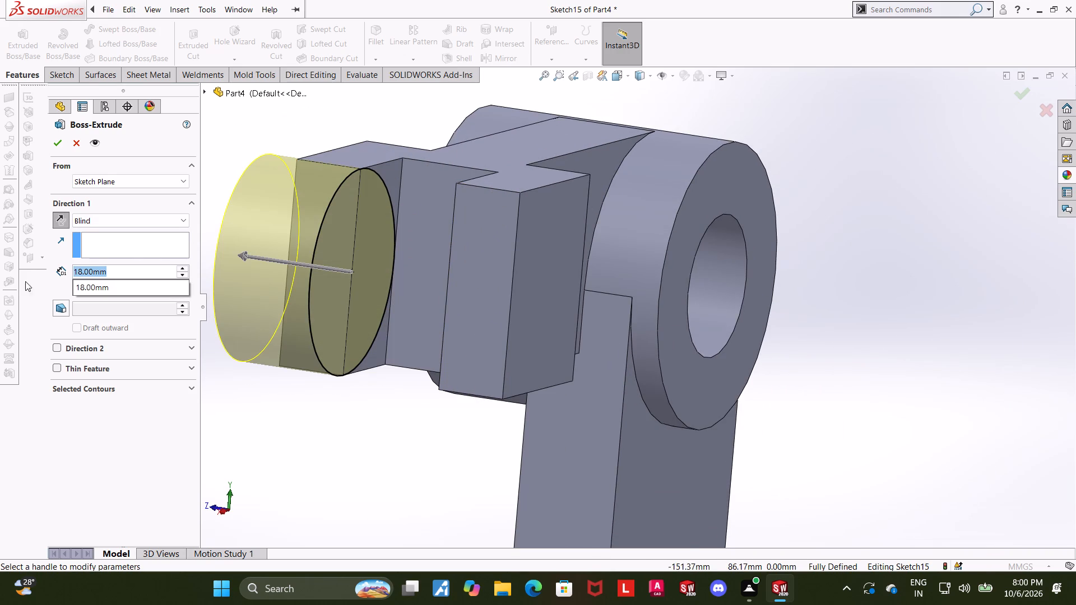
{"action": "type", "text": "15"}
{"action": "key", "text": "Return"}
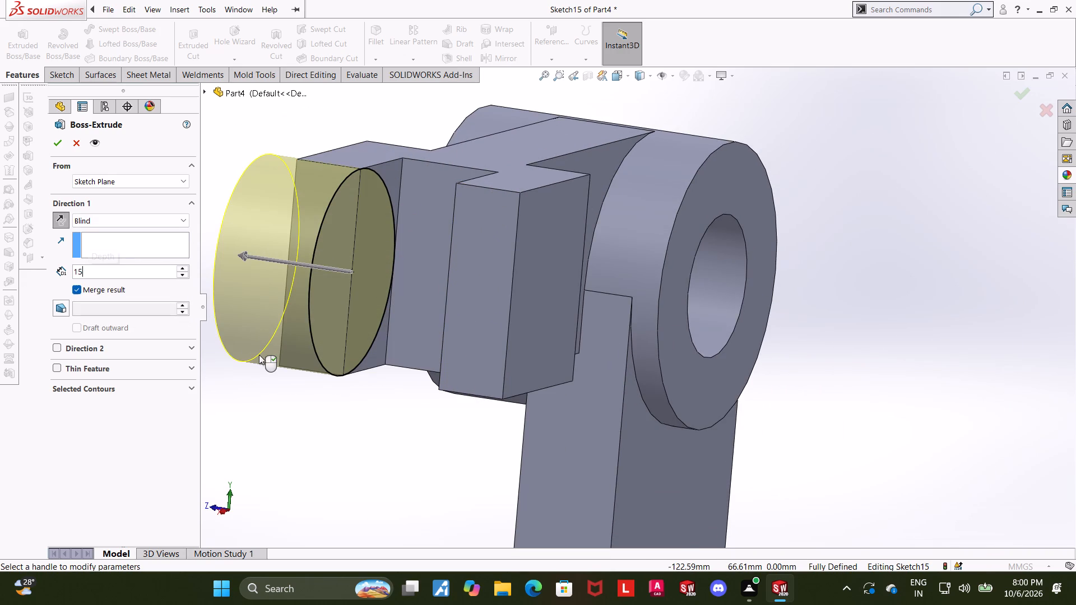
{"action": "left_click", "coordinate": [62, 141]}
{"action": "left_click", "coordinate": [319, 409]}
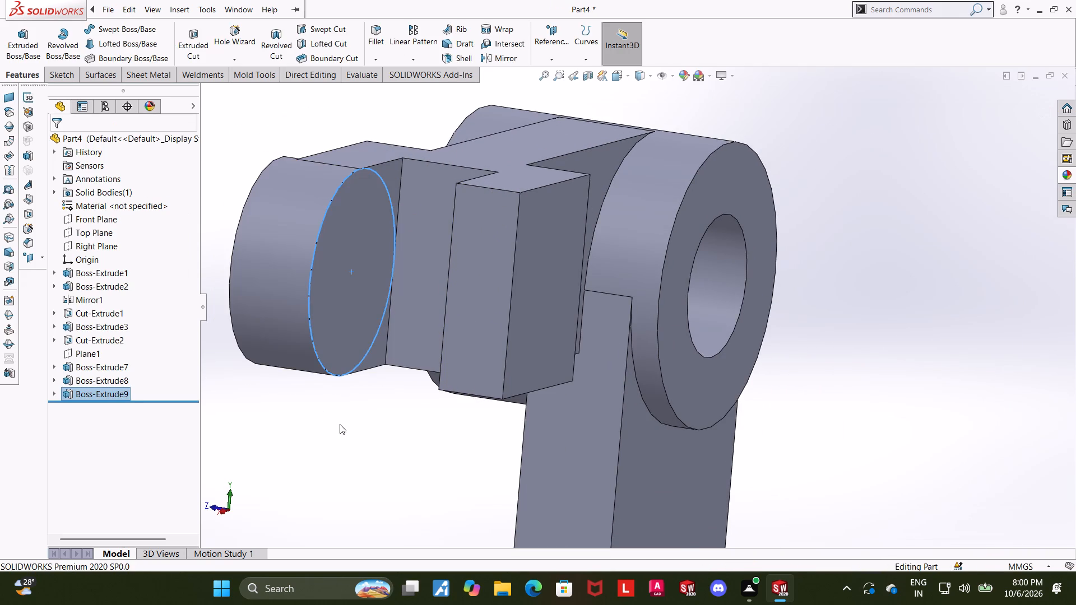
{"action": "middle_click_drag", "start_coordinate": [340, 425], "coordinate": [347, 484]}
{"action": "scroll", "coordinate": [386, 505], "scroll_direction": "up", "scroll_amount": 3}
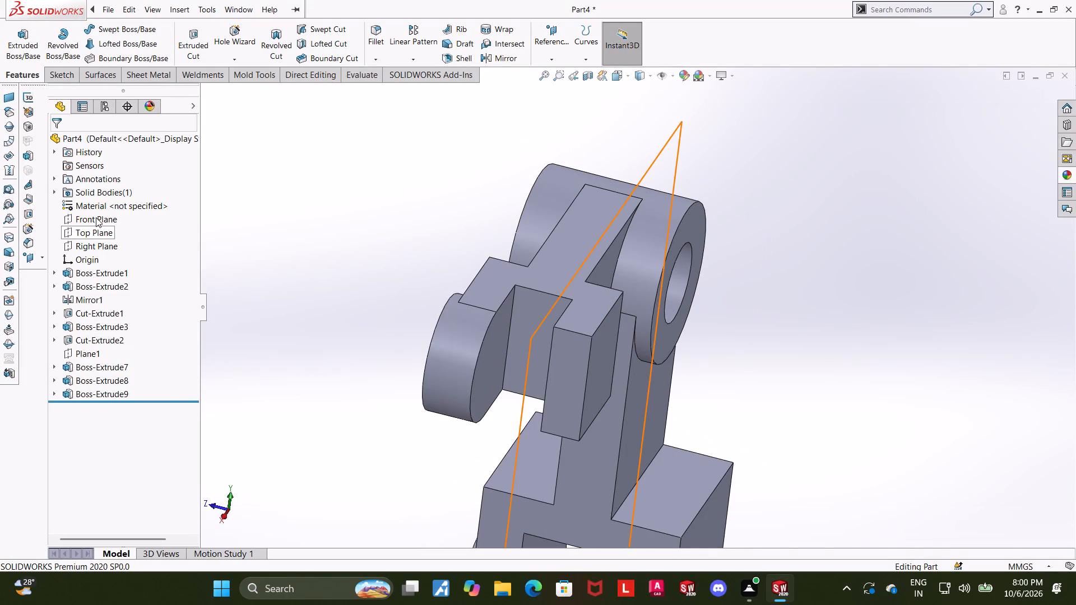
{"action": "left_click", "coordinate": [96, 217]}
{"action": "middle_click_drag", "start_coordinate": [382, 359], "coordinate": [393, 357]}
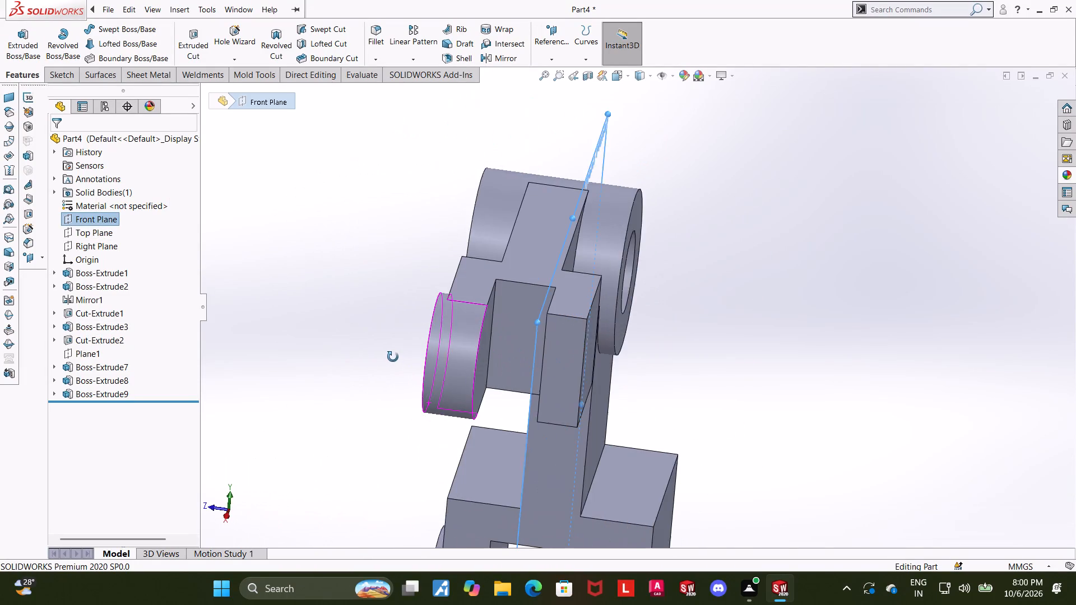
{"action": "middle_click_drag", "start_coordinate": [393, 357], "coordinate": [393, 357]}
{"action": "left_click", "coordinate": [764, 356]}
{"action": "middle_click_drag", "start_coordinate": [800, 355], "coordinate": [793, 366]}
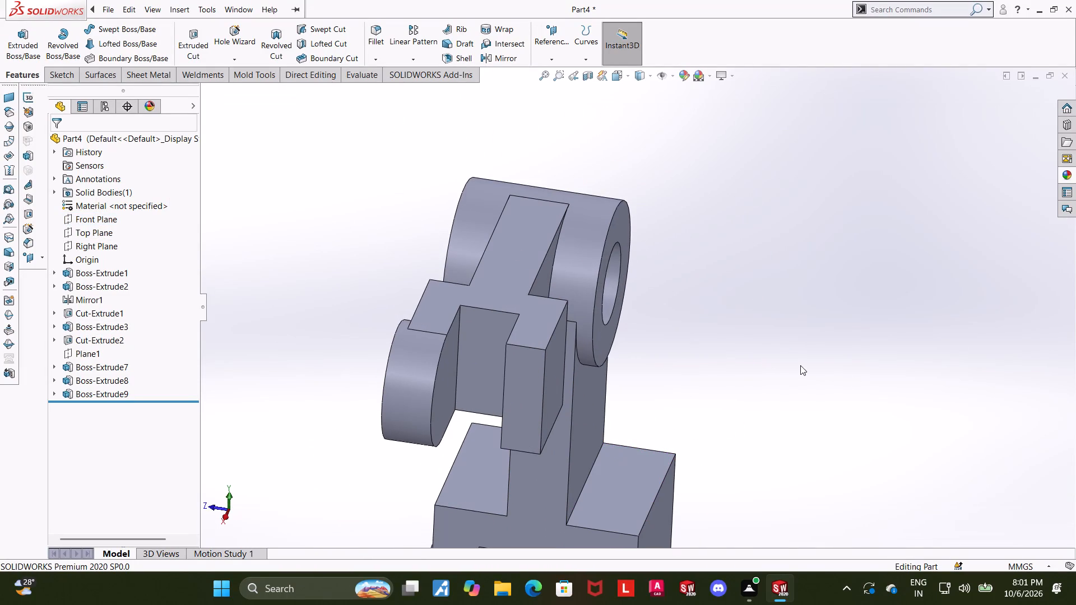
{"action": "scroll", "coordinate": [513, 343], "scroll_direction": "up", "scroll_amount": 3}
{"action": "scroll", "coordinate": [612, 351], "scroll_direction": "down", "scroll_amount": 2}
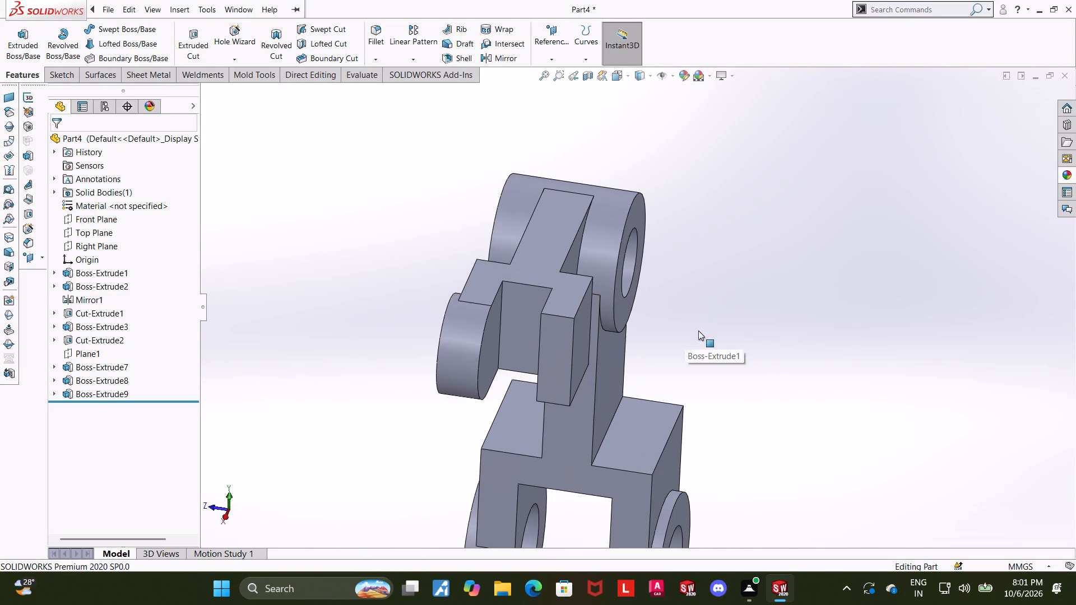
Sketch on the rear fork prong's inner face, converting the front prong's round end edge into a sketch circle.
{"action": "middle_click_drag", "start_coordinate": [326, 329], "coordinate": [370, 327]}
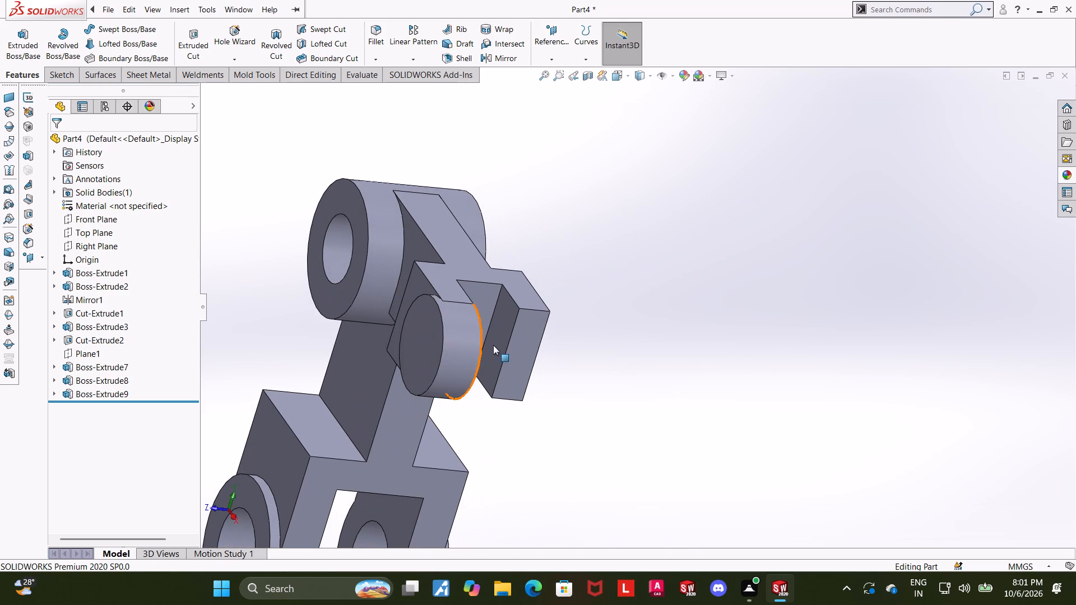
{"action": "left_click", "coordinate": [499, 345]}
{"action": "left_click", "coordinate": [547, 311]}
{"action": "left_click", "coordinate": [109, 402]}
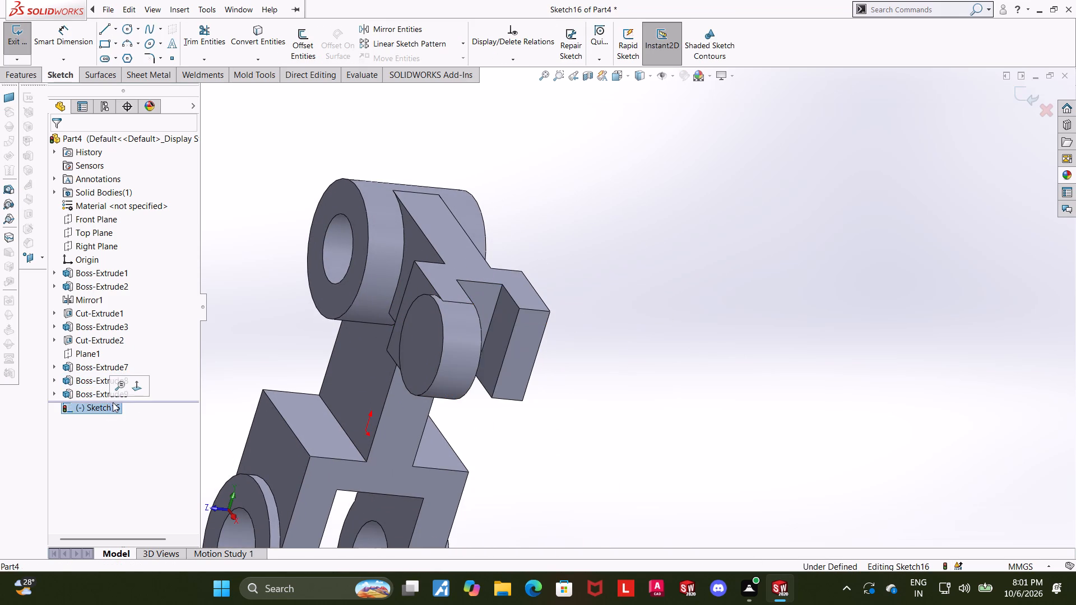
{"action": "left_click", "coordinate": [138, 387]}
{"action": "left_click", "coordinate": [262, 40]}
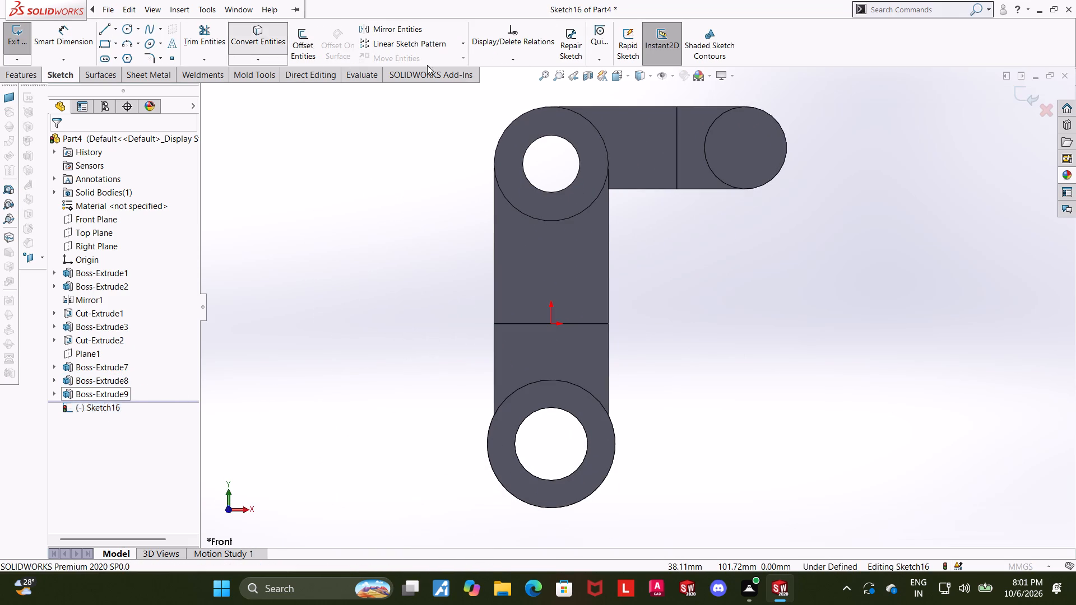
{"action": "left_click", "coordinate": [774, 120]}
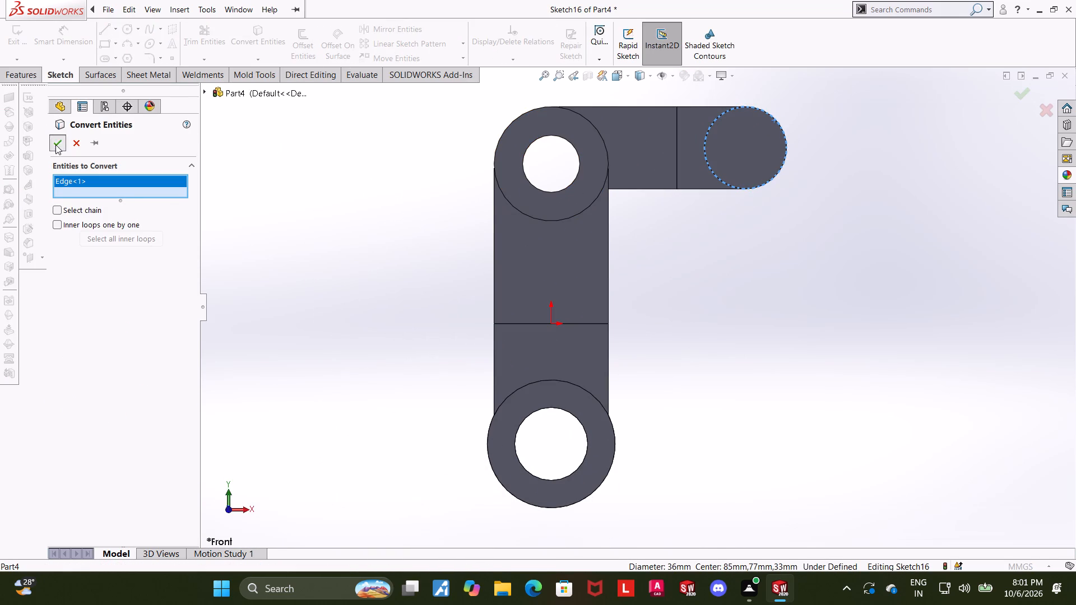
{"action": "left_click", "coordinate": [55, 145]}
{"action": "left_click", "coordinate": [1015, 97]}
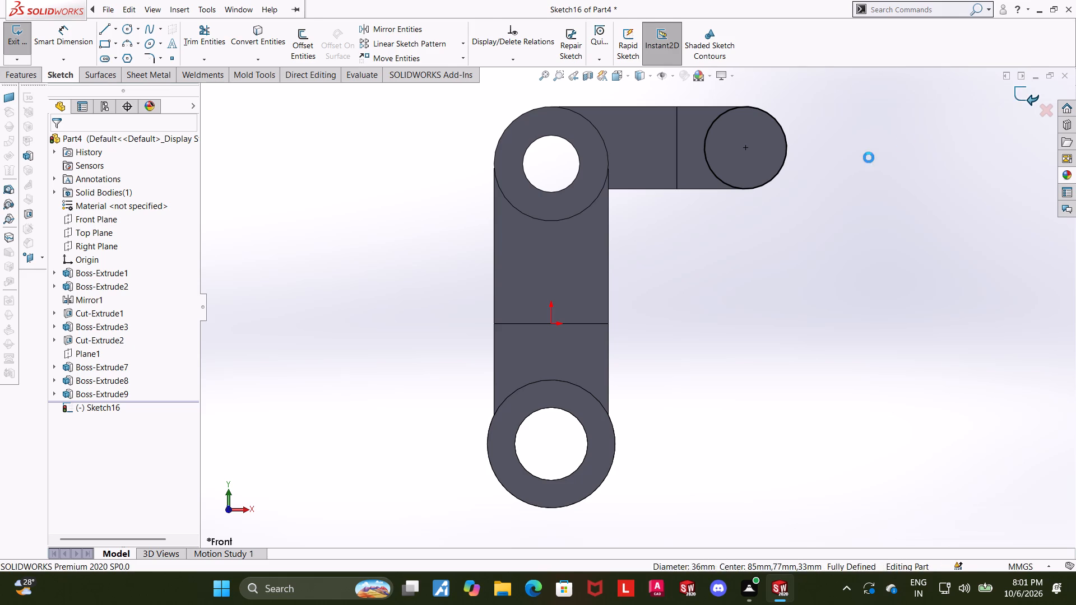
Extrude the converted circle 15 mm in the reversed direction, outward through the rear fork prong, merged with the body.
{"action": "middle_click_drag", "start_coordinate": [853, 162], "coordinate": [811, 198]}
{"action": "scroll", "coordinate": [833, 122], "scroll_direction": "down", "scroll_amount": 3}
{"action": "left_click", "coordinate": [34, 46]}
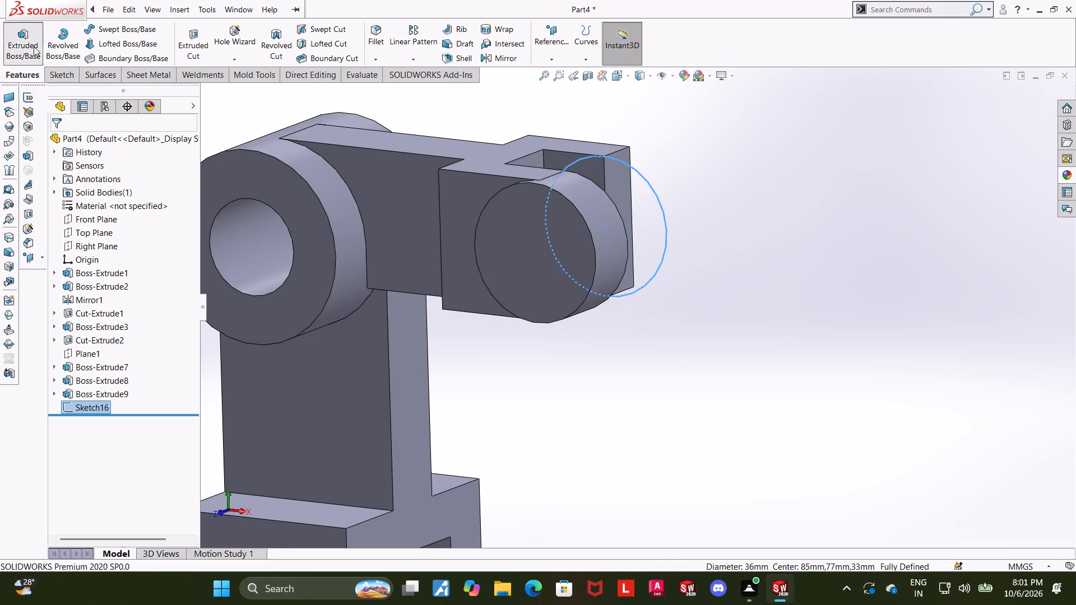
{"action": "middle_click_drag", "start_coordinate": [738, 257], "coordinate": [731, 260]}
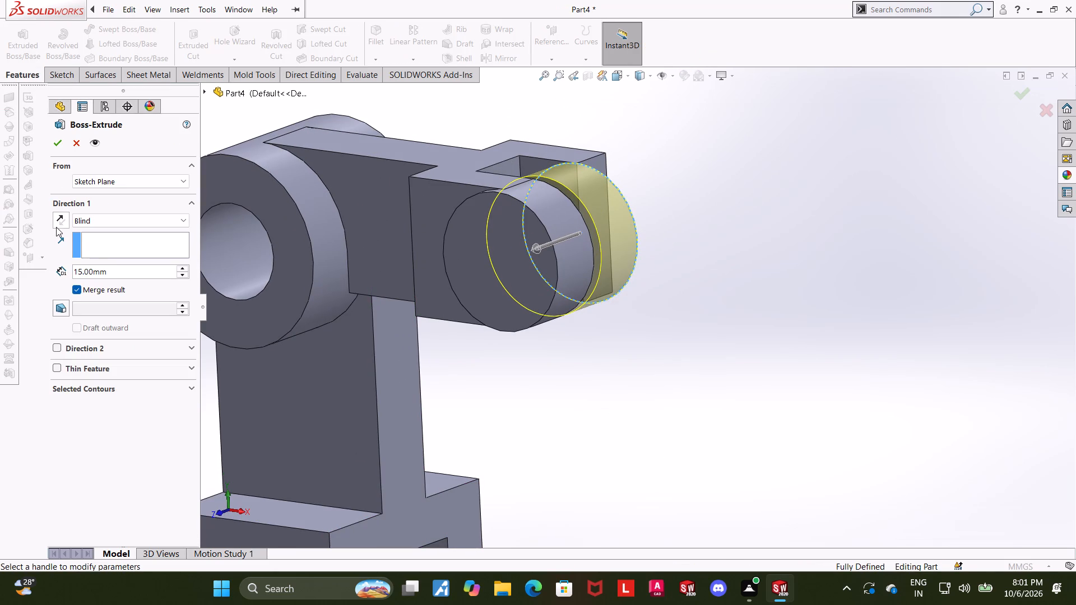
{"action": "left_click", "coordinate": [57, 225]}
{"action": "left_click", "coordinate": [55, 145]}
{"action": "scroll", "coordinate": [565, 274], "scroll_direction": "up", "scroll_amount": 3}
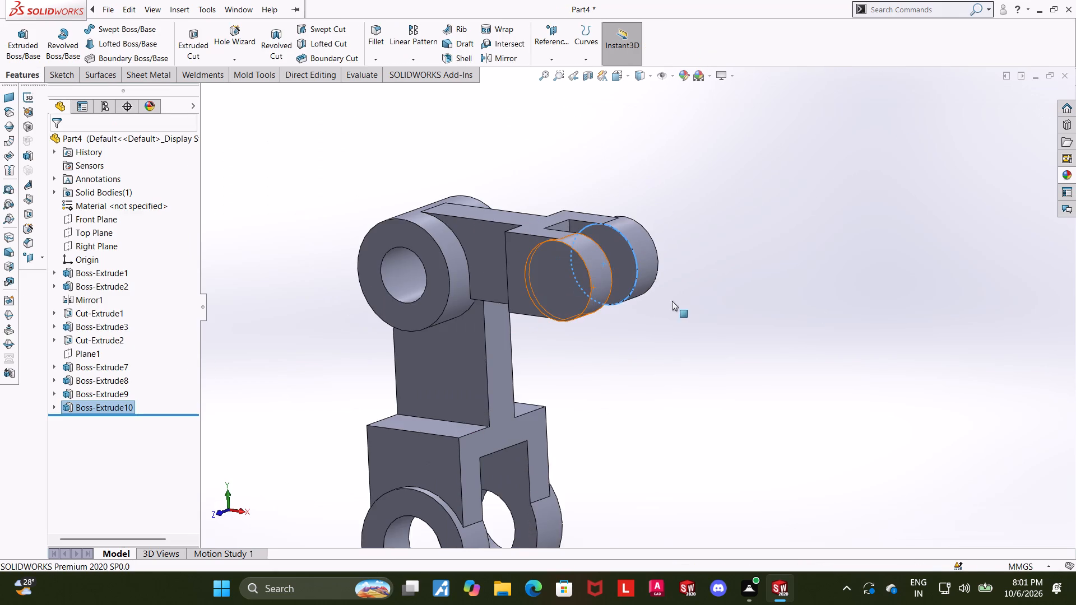
{"action": "left_click", "coordinate": [822, 310]}
Sketch a circle on the rear fork prong's round outer face, centred on the rounded end and smaller than it.
{"action": "middle_click_drag", "start_coordinate": [755, 291], "coordinate": [550, 424]}
{"action": "scroll", "coordinate": [548, 389], "scroll_direction": "up", "scroll_amount": 1}
{"action": "left_click", "coordinate": [473, 221]}
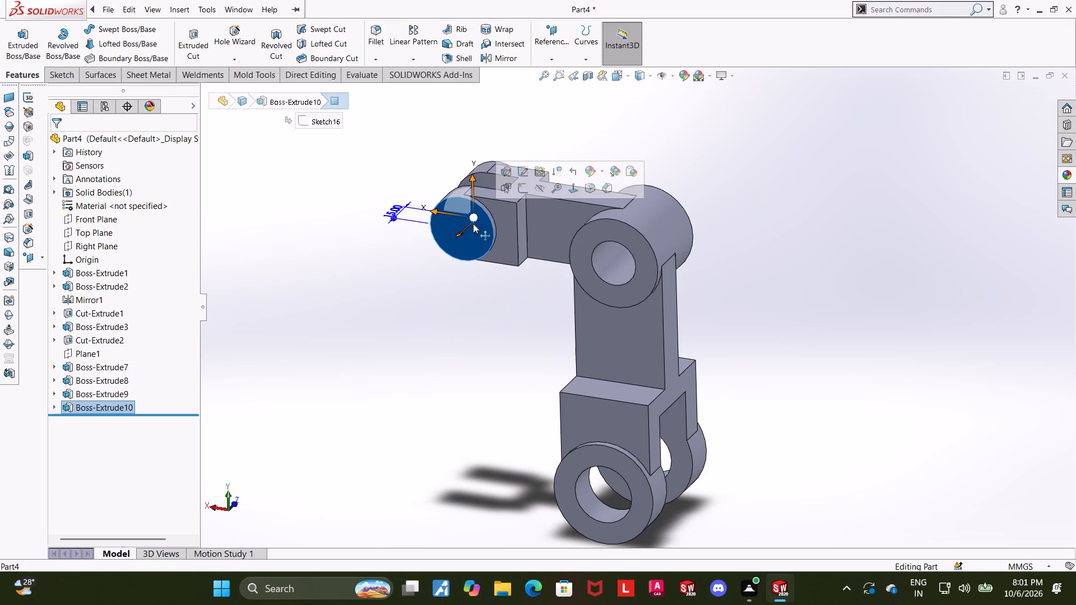
{"action": "left_click", "coordinate": [521, 191]}
{"action": "left_click", "coordinate": [95, 423]}
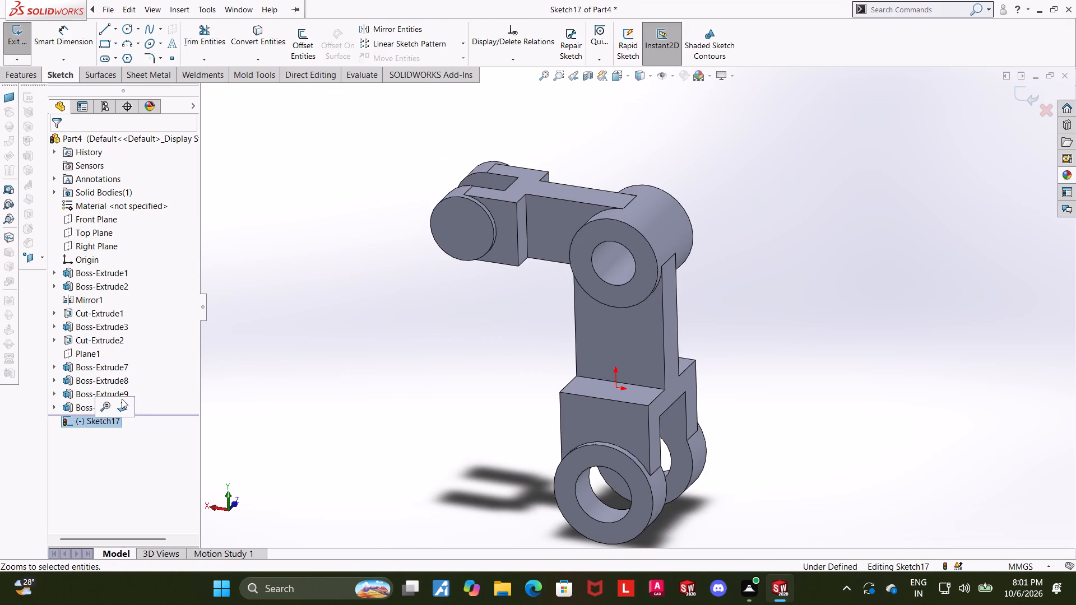
{"action": "left_click", "coordinate": [122, 399]}
{"action": "left_click", "coordinate": [127, 33]}
{"action": "scroll", "coordinate": [551, 114], "scroll_direction": "down", "scroll_amount": 4}
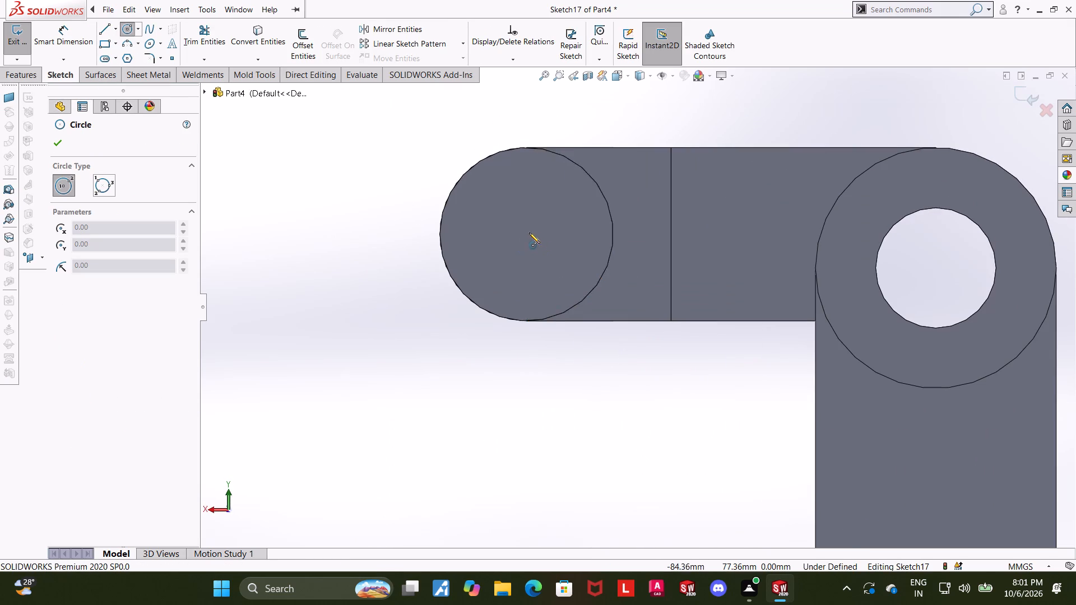
{"action": "left_click", "coordinate": [526, 236]}
{"action": "left_click", "coordinate": [580, 198]}
{"action": "key", "text": "Escape"}
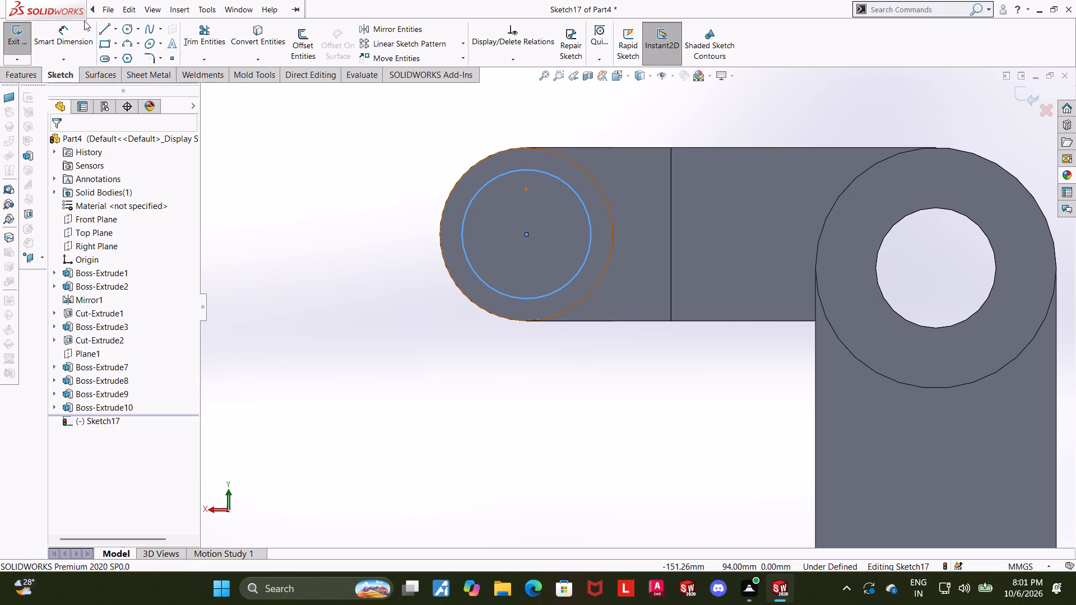
Dimension the circle's diameter as 15 mm and close the sketch.
{"action": "left_click", "coordinate": [75, 30]}
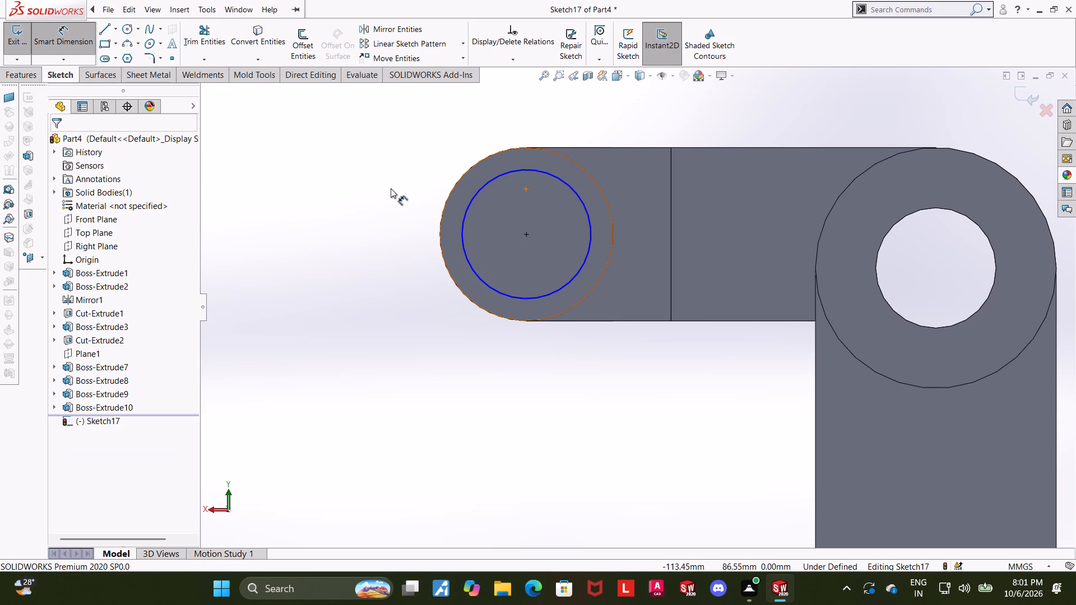
{"action": "left_click", "coordinate": [485, 185]}
{"action": "left_click", "coordinate": [362, 216]}
{"action": "type", "text": "15"}
{"action": "key", "text": "Return"}
{"action": "key", "text": "Escape"}
{"action": "key", "text": "Escape"}
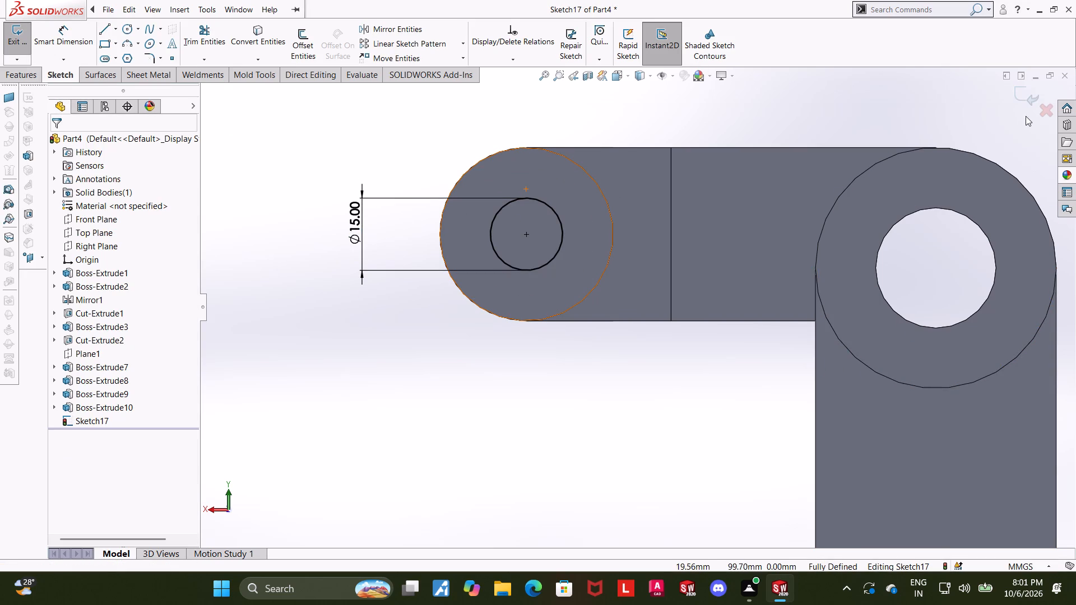
{"action": "left_click", "coordinate": [531, 200]}
{"action": "left_click", "coordinate": [531, 148], "text": "ctrl"}
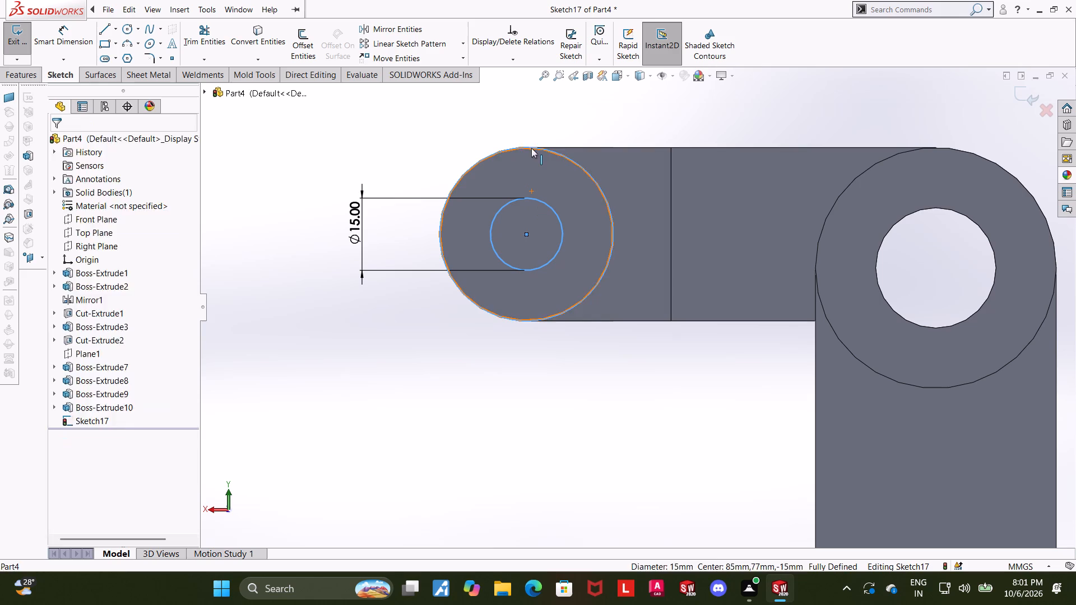
{"action": "left_click", "coordinate": [62, 373]}
{"action": "left_click", "coordinate": [499, 380]}
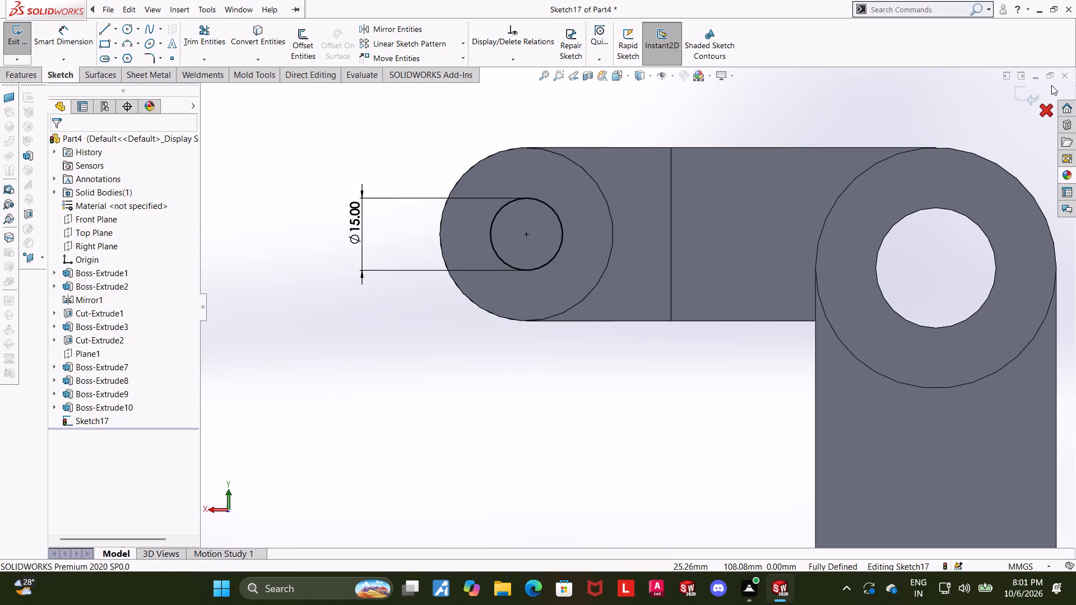
{"action": "left_click", "coordinate": [1037, 87]}
Cut the 15 mm circle Through All across both fork prongs.
{"action": "scroll", "coordinate": [807, 222], "scroll_direction": "up", "scroll_amount": 4}
{"action": "middle_click_drag", "start_coordinate": [599, 272], "coordinate": [633, 322]}
{"action": "scroll", "coordinate": [556, 383], "scroll_direction": "up", "scroll_amount": 2}
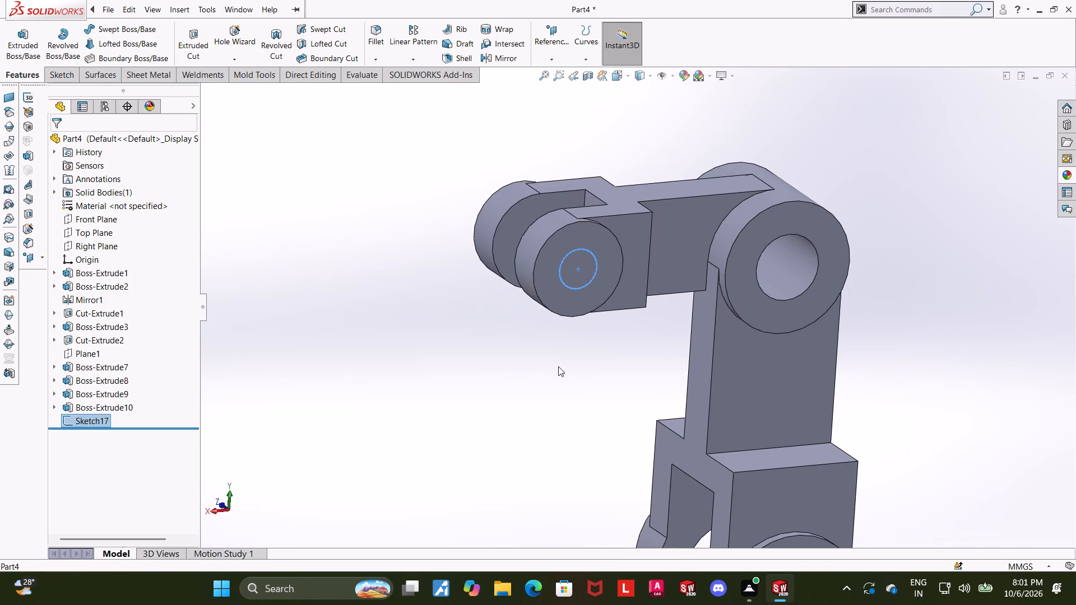
{"action": "left_click", "coordinate": [207, 38]}
{"action": "middle_click_drag", "start_coordinate": [256, 167], "coordinate": [278, 199]}
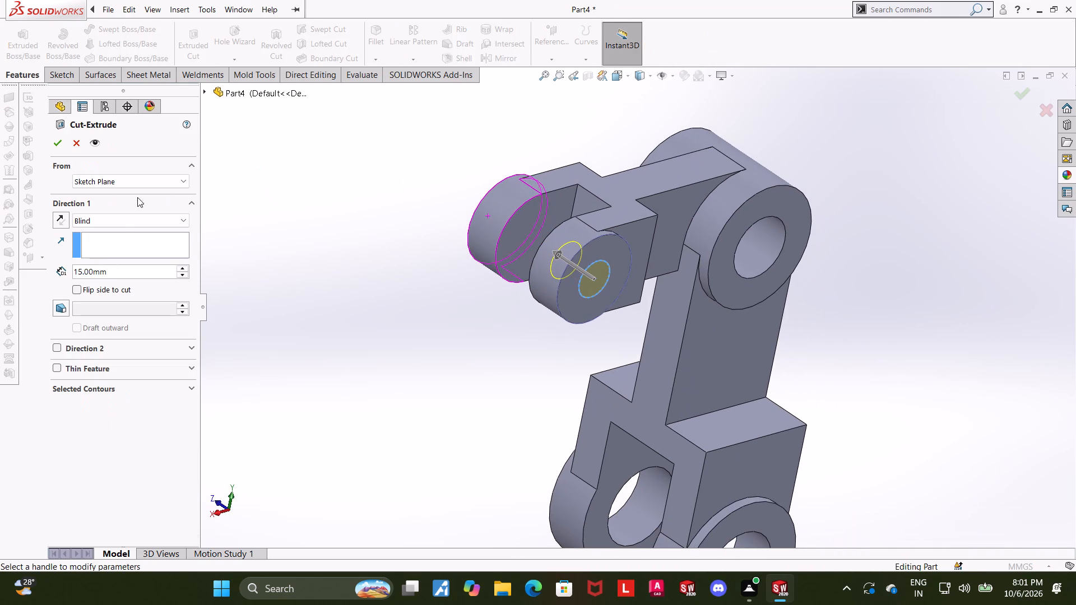
{"action": "left_click", "coordinate": [115, 220]}
{"action": "left_click", "coordinate": [101, 243]}
{"action": "left_click", "coordinate": [64, 146]}
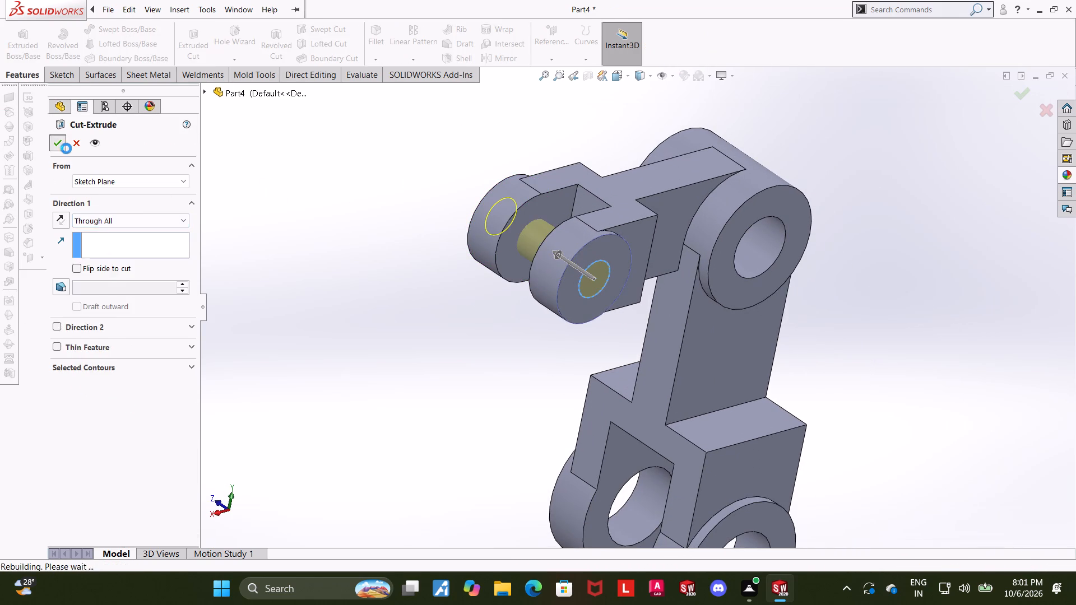
{"action": "left_click", "coordinate": [256, 285]}
Examine the whole part from the back view and at an angle, including the bored side fork.
{"action": "scroll", "coordinate": [586, 300], "scroll_direction": "up", "scroll_amount": 4}
{"action": "scroll", "coordinate": [752, 264], "scroll_direction": "down", "scroll_amount": 3}
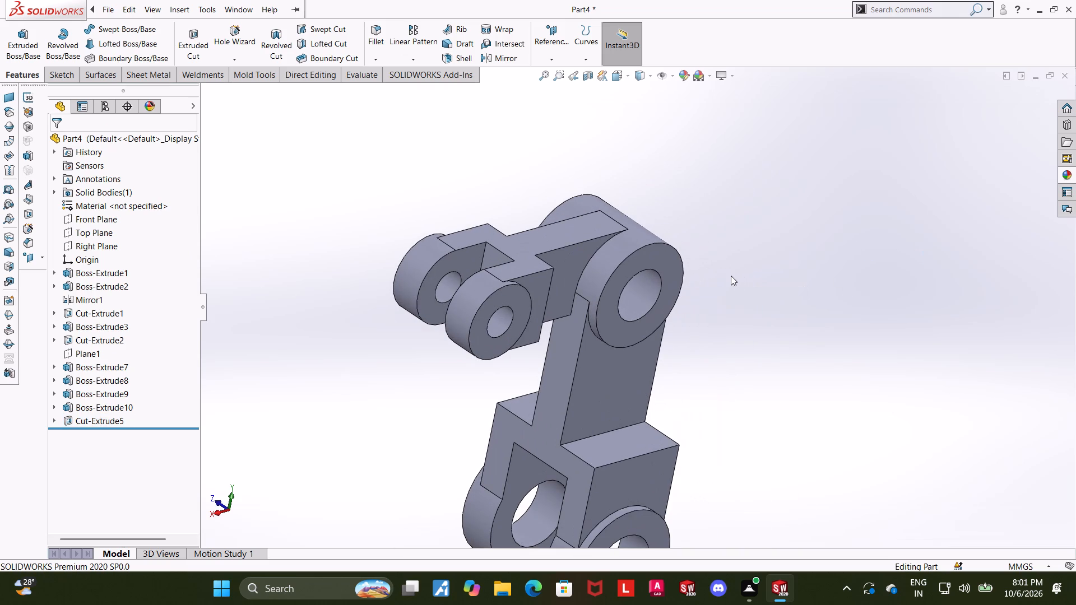
{"action": "middle_click_drag", "start_coordinate": [781, 313], "coordinate": [759, 299]}
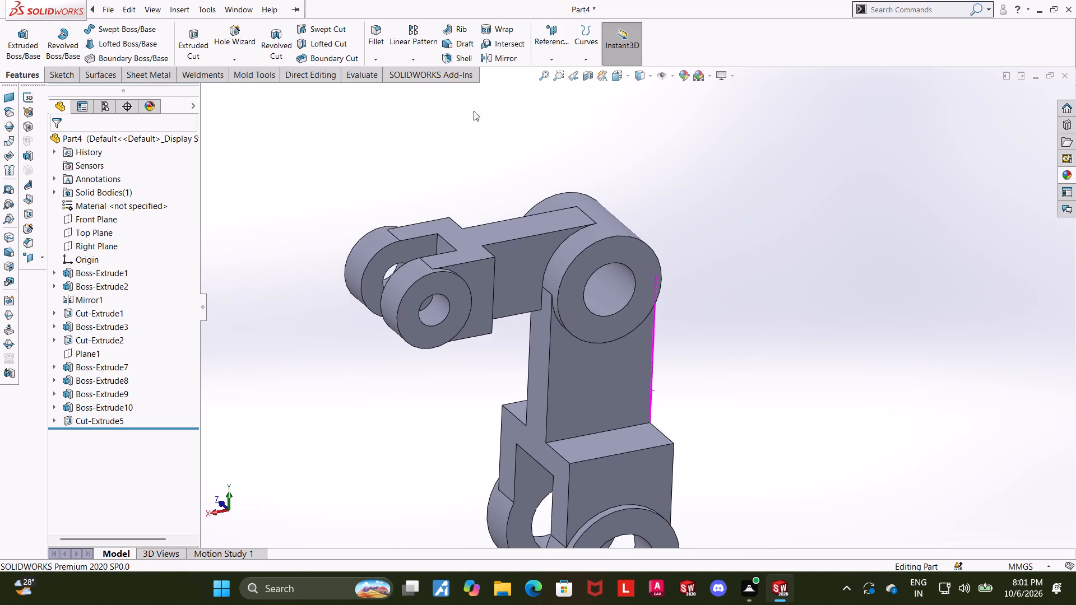
{"action": "left_click", "coordinate": [618, 83]}
{"action": "left_click", "coordinate": [614, 79]}
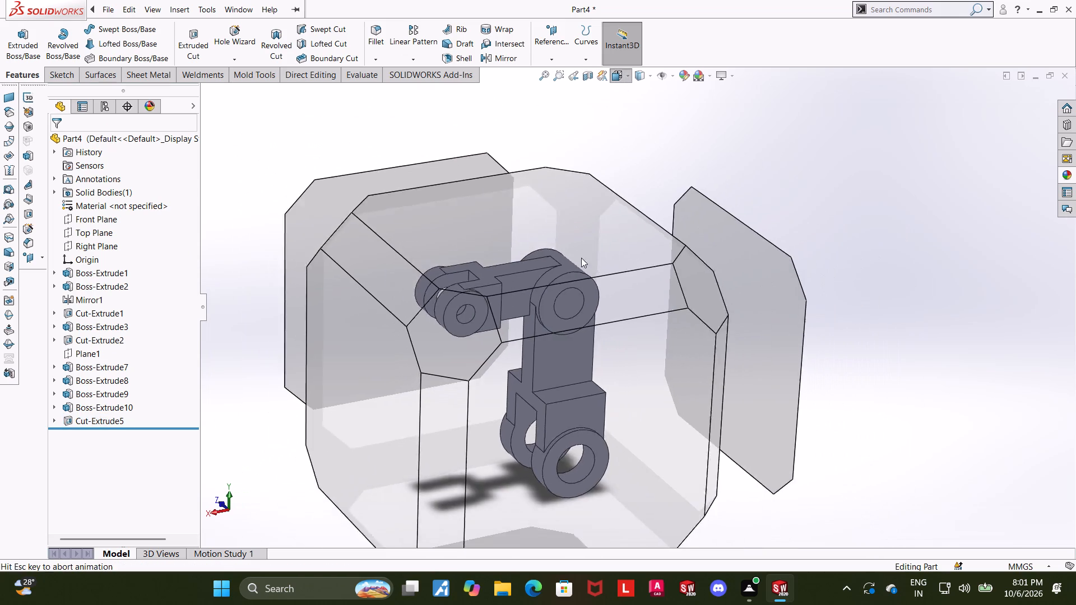
{"action": "left_click", "coordinate": [549, 357]}
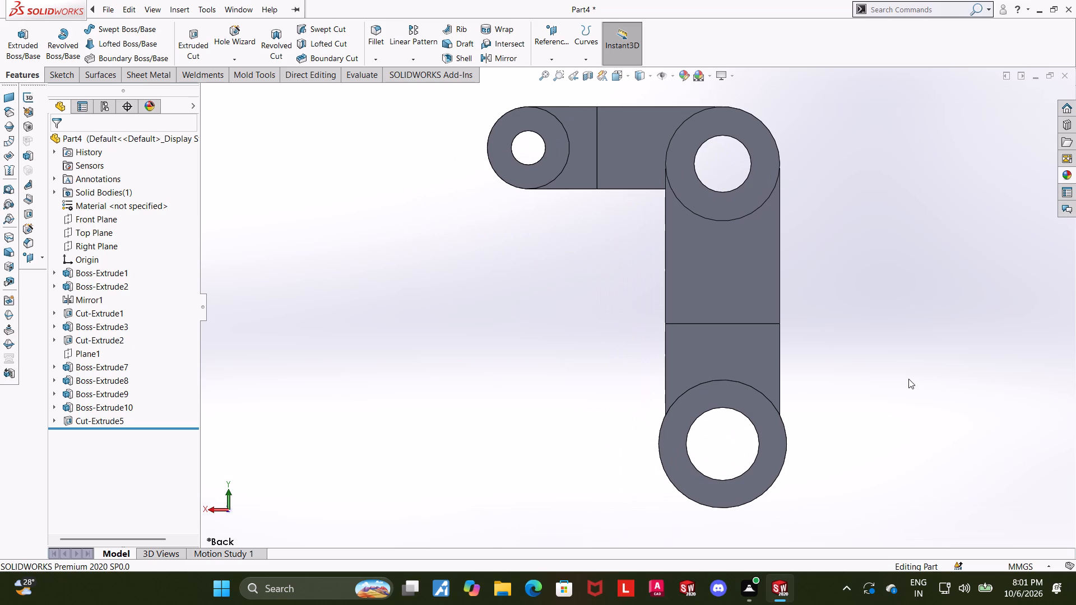
{"action": "middle_click_drag", "start_coordinate": [834, 459], "coordinate": [889, 483]}
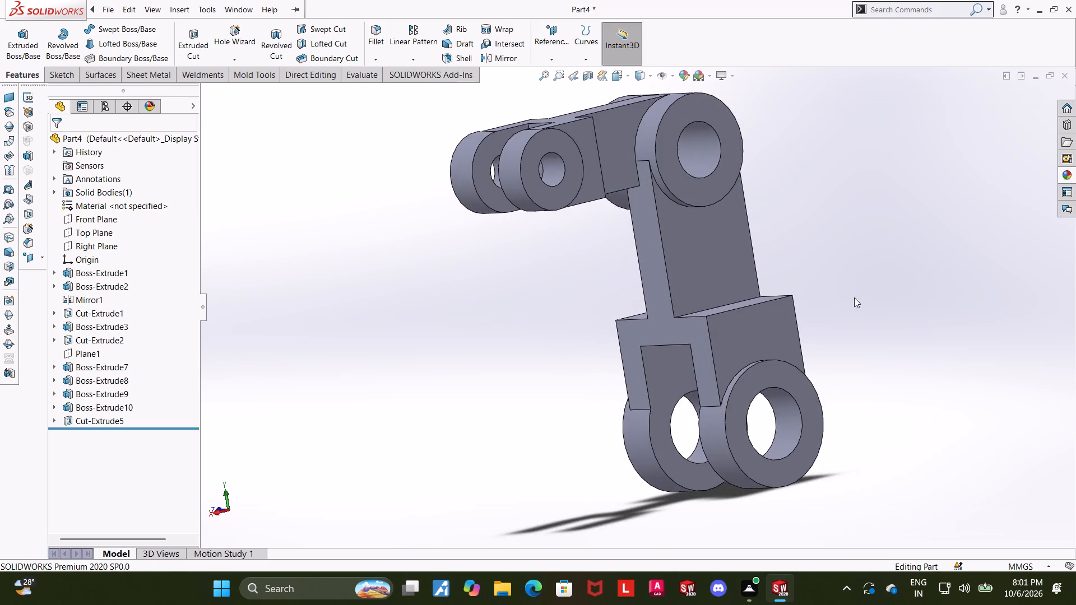
{"action": "scroll", "coordinate": [855, 263], "scroll_direction": "up", "scroll_amount": 1}
{"action": "middle_click_drag", "start_coordinate": [855, 263], "coordinate": [857, 296]}
{"action": "middle_click_drag", "start_coordinate": [790, 198], "coordinate": [794, 235]}
{"action": "scroll", "coordinate": [679, 174], "scroll_direction": "down", "scroll_amount": 2}
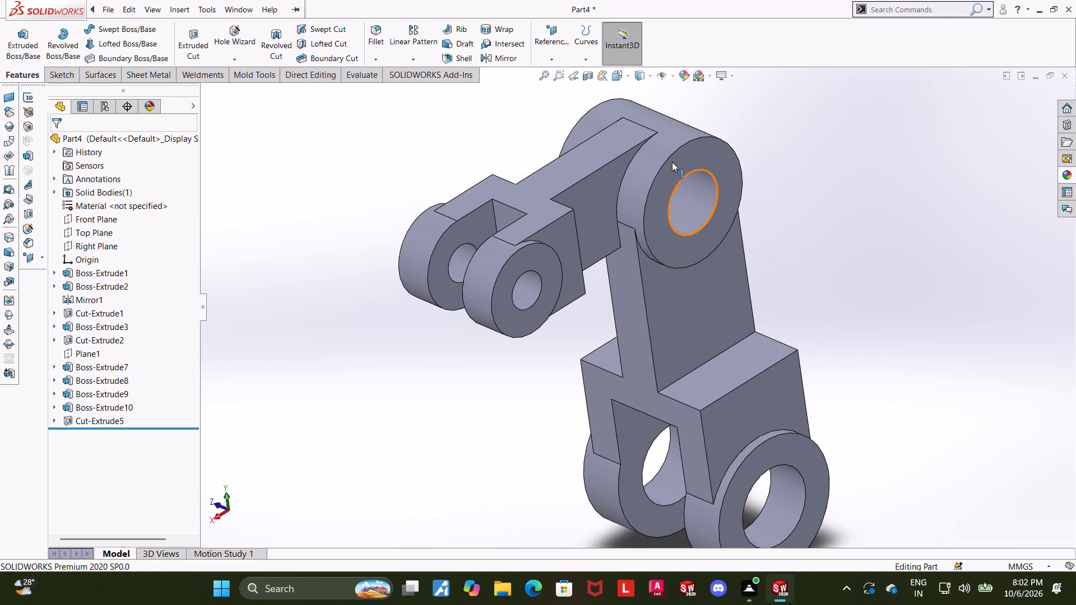
Start a 2 mm symmetric Fillet with the two curved edges where the side arm's faces meet the top cylinder.
{"action": "left_click", "coordinate": [387, 37]}
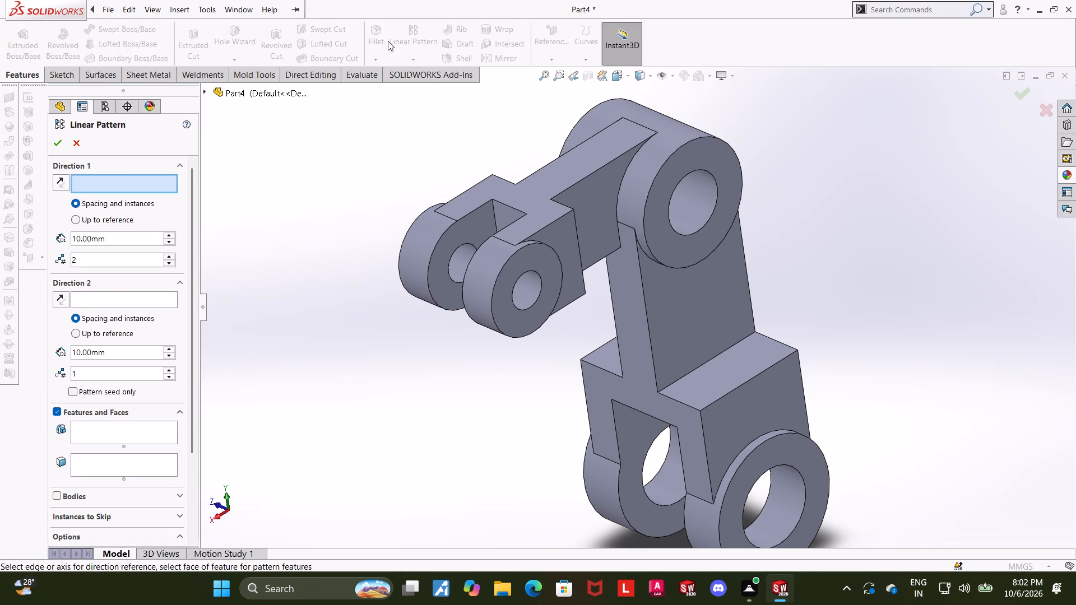
{"action": "key", "text": "Escape"}
{"action": "left_click", "coordinate": [377, 38]}
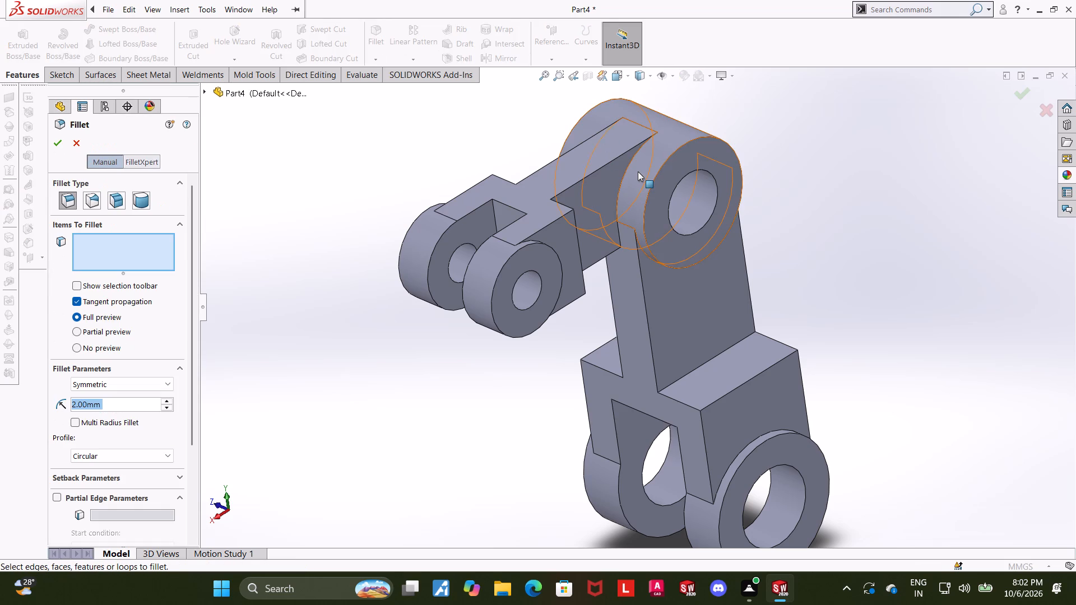
{"action": "scroll", "coordinate": [637, 161], "scroll_direction": "down", "scroll_amount": 2}
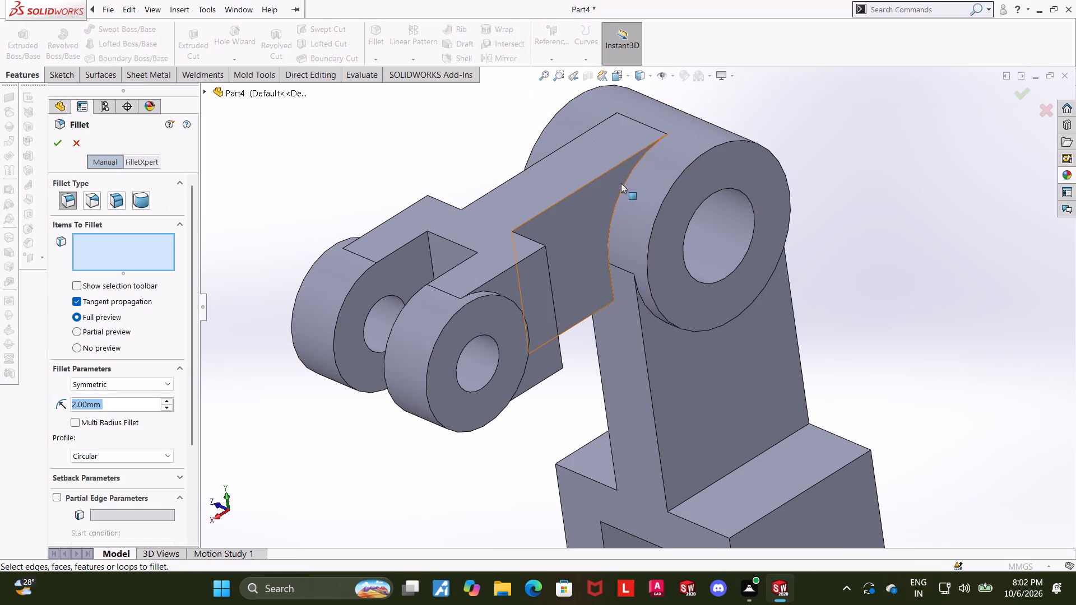
{"action": "left_click", "coordinate": [622, 188]}
{"action": "middle_click_drag", "start_coordinate": [579, 227], "coordinate": [674, 230]}
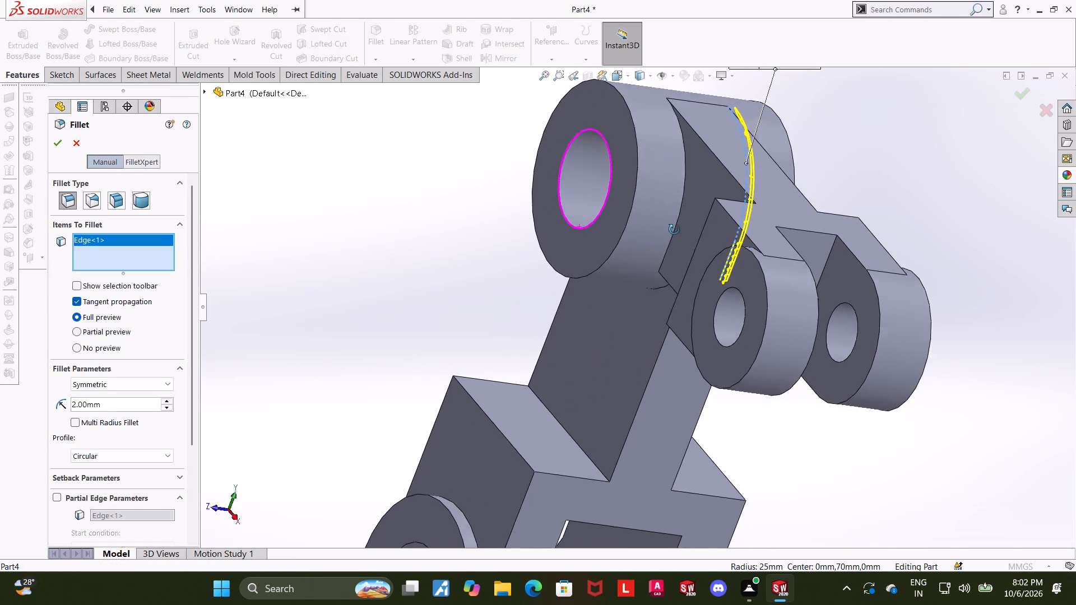
{"action": "middle_click_drag", "start_coordinate": [674, 230], "coordinate": [675, 236]}
{"action": "left_click", "coordinate": [684, 201]}
{"action": "middle_click_drag", "start_coordinate": [989, 217], "coordinate": [929, 212]}
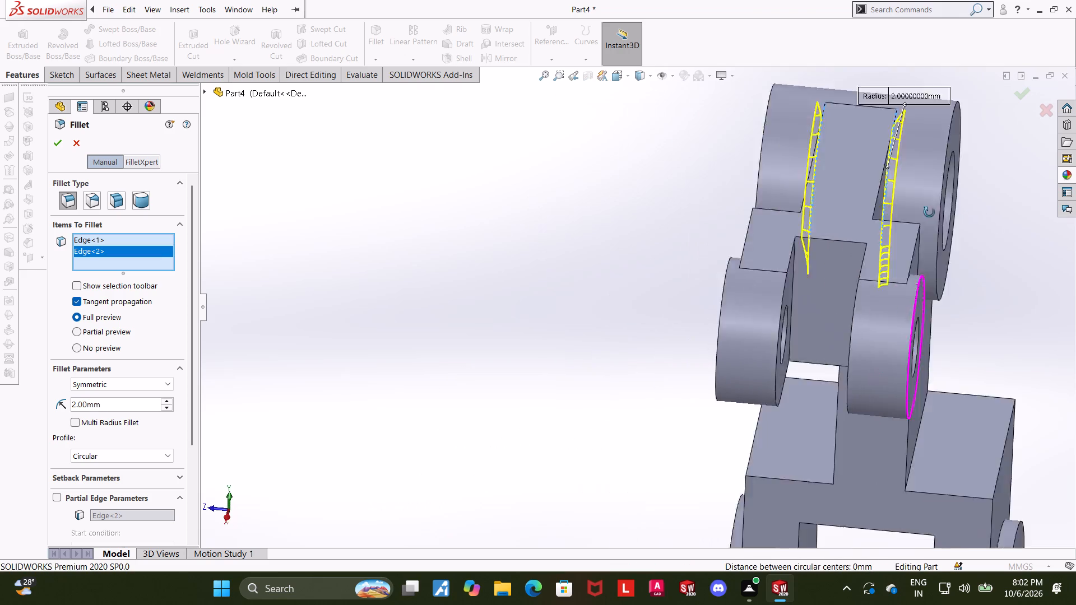
{"action": "middle_click_drag", "start_coordinate": [929, 212], "coordinate": [925, 204]}
Add the front straight edge and the outer curved edge where each lower fork prong meets its round end to the fillet.
{"action": "scroll", "coordinate": [922, 206], "scroll_direction": "up", "scroll_amount": 5}
{"action": "scroll", "coordinate": [872, 290], "scroll_direction": "down", "scroll_amount": 3}
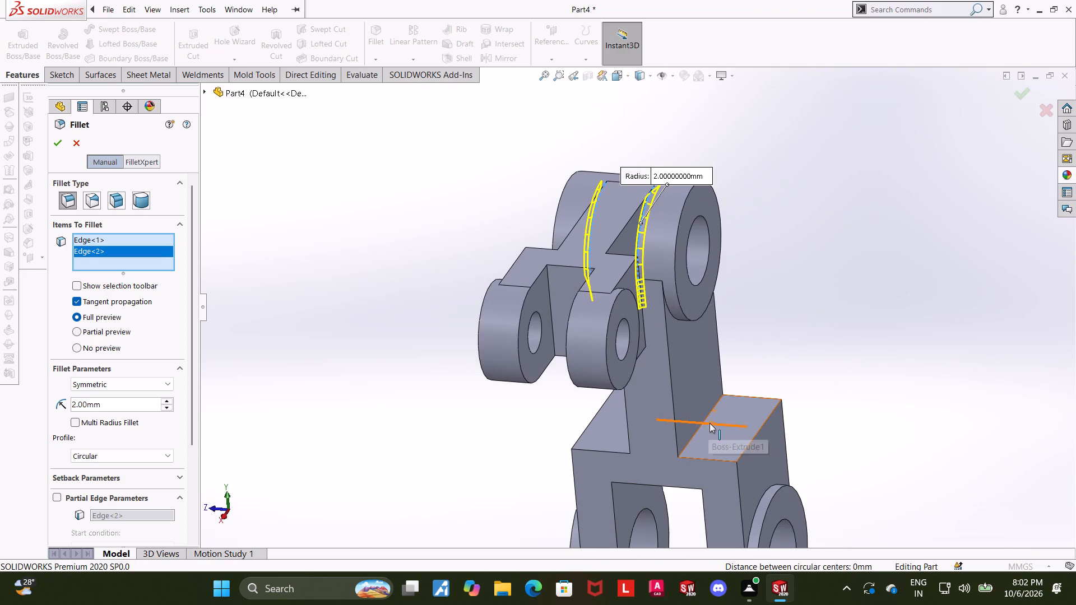
{"action": "scroll", "coordinate": [709, 423], "scroll_direction": "up", "scroll_amount": 2}
{"action": "scroll", "coordinate": [781, 440], "scroll_direction": "up", "scroll_amount": 3}
{"action": "scroll", "coordinate": [669, 416], "scroll_direction": "down", "scroll_amount": 5}
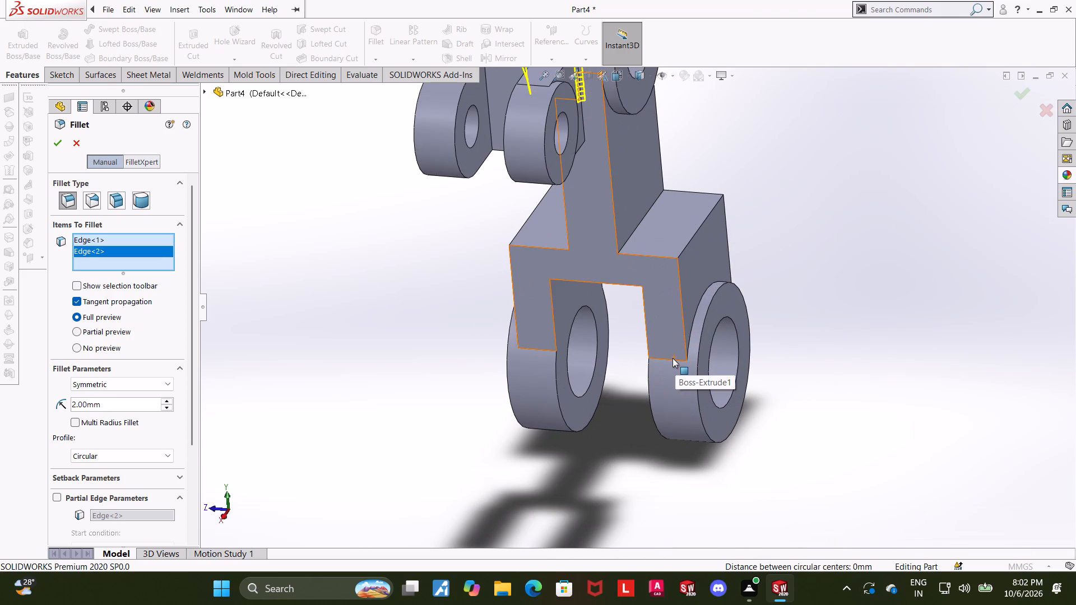
{"action": "left_click", "coordinate": [674, 361]}
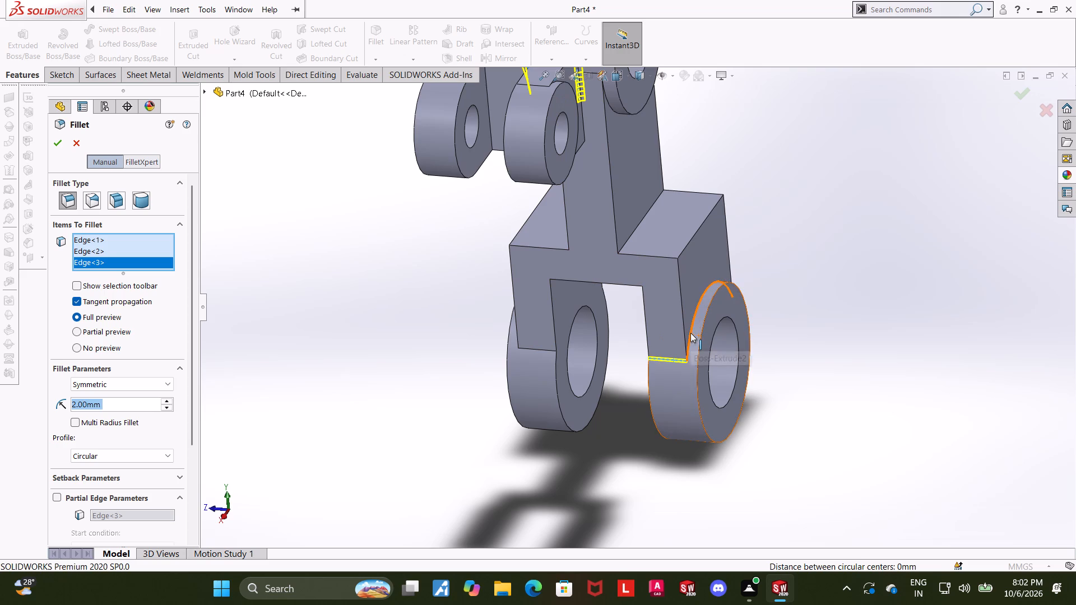
{"action": "left_click", "coordinate": [690, 333]}
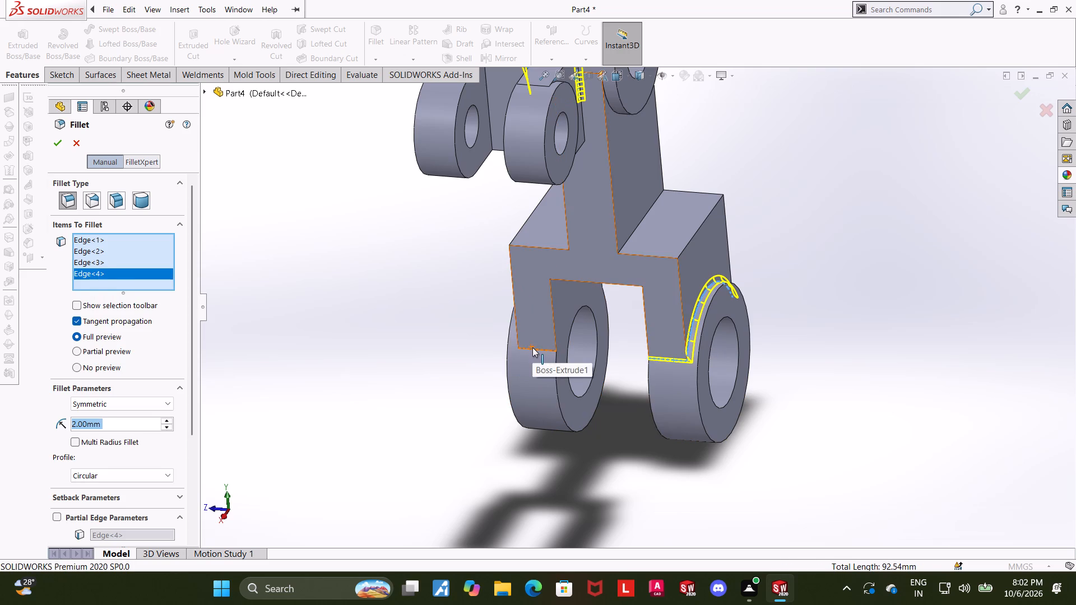
{"action": "left_click", "coordinate": [532, 347]}
{"action": "middle_click_drag", "start_coordinate": [566, 318], "coordinate": [677, 332]}
{"action": "scroll", "coordinate": [550, 316], "scroll_direction": "down", "scroll_amount": 7}
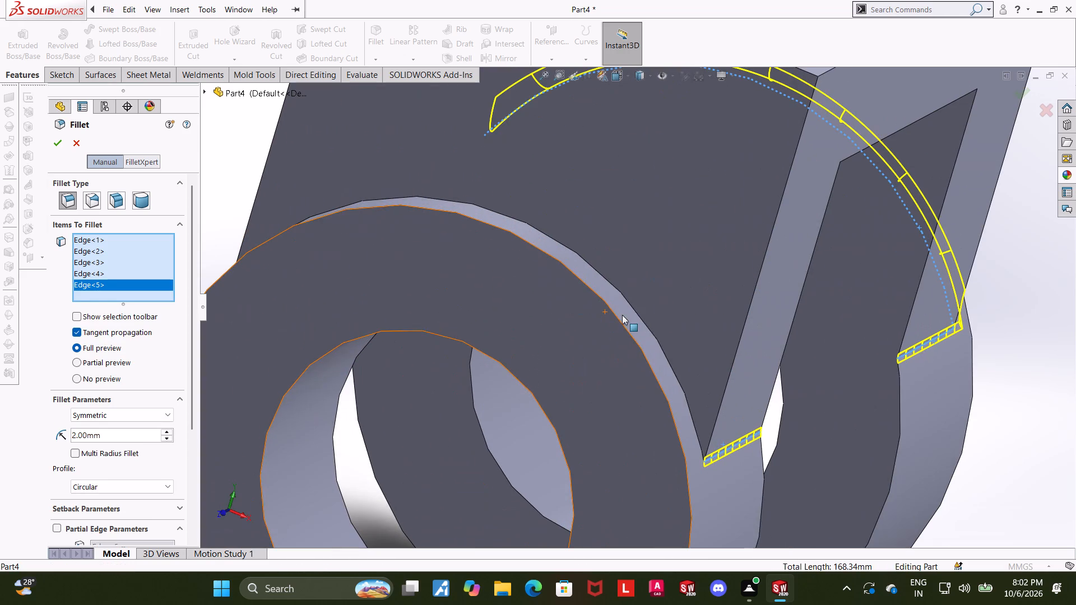
{"action": "left_click", "coordinate": [638, 314]}
Add the back straight edges where both lower fork prongs meet their round ends to the fillet.
{"action": "scroll", "coordinate": [637, 313], "scroll_direction": "up", "scroll_amount": 5}
{"action": "middle_click_drag", "start_coordinate": [582, 288], "coordinate": [705, 319]}
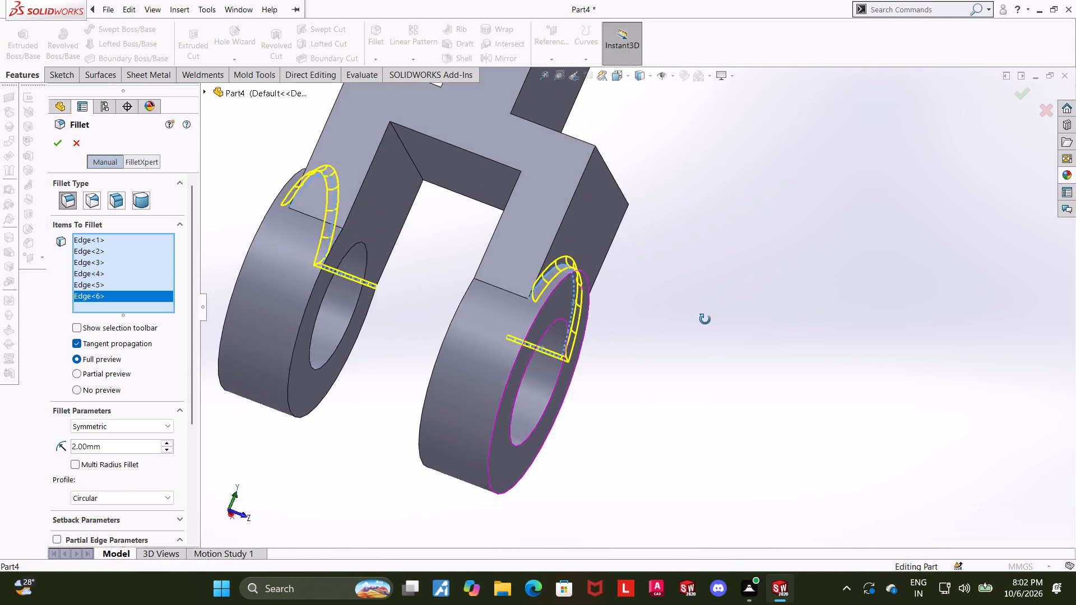
{"action": "middle_click_drag", "start_coordinate": [705, 319], "coordinate": [708, 335]}
{"action": "left_click", "coordinate": [518, 305]}
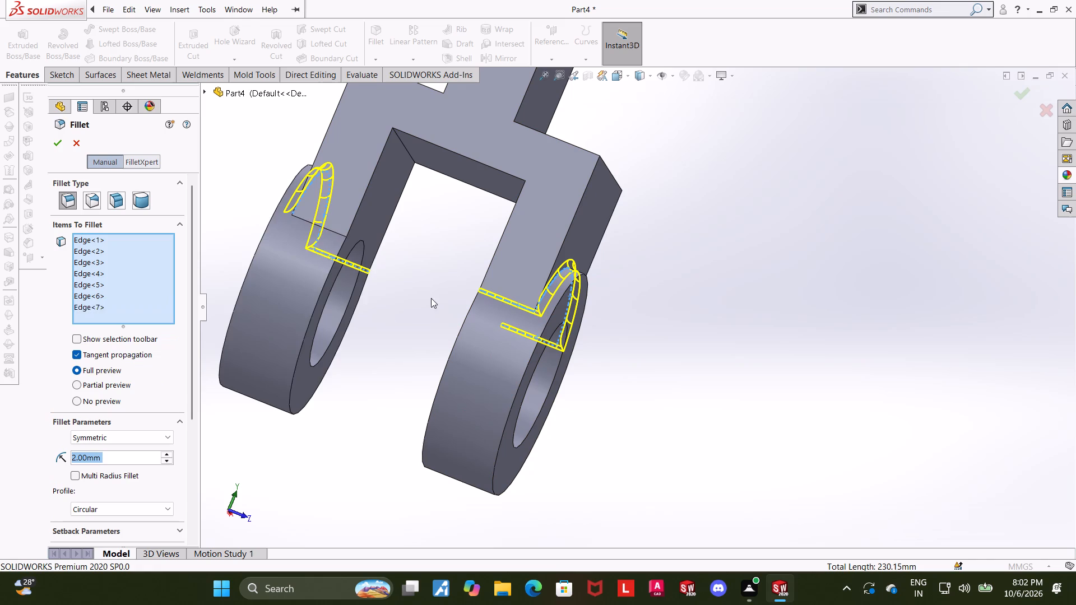
{"action": "left_click", "coordinate": [323, 229]}
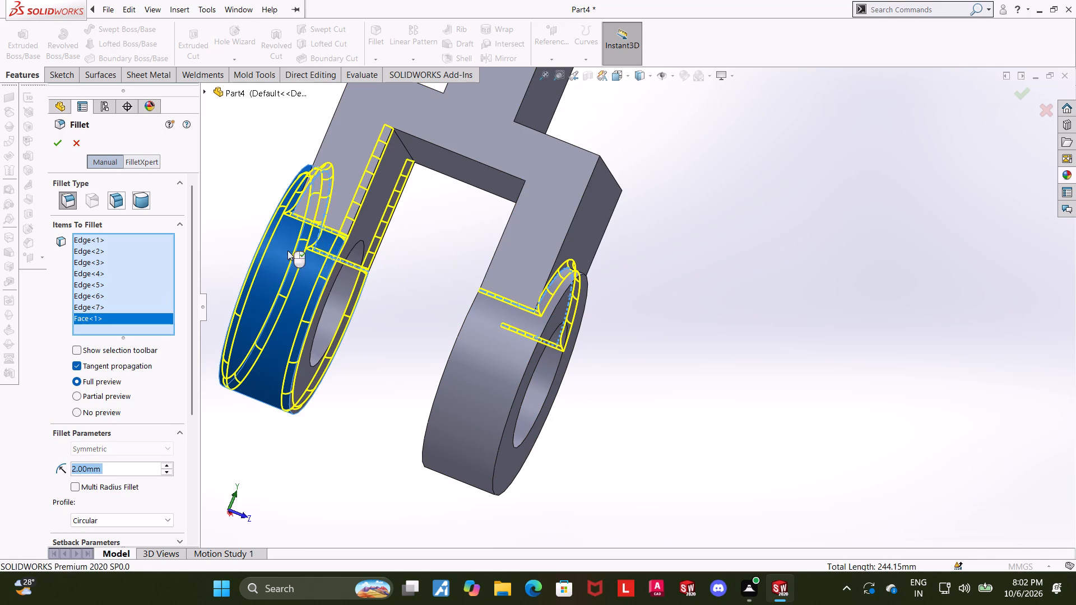
{"action": "right_click", "coordinate": [89, 315]}
{"action": "left_click", "coordinate": [114, 337]}
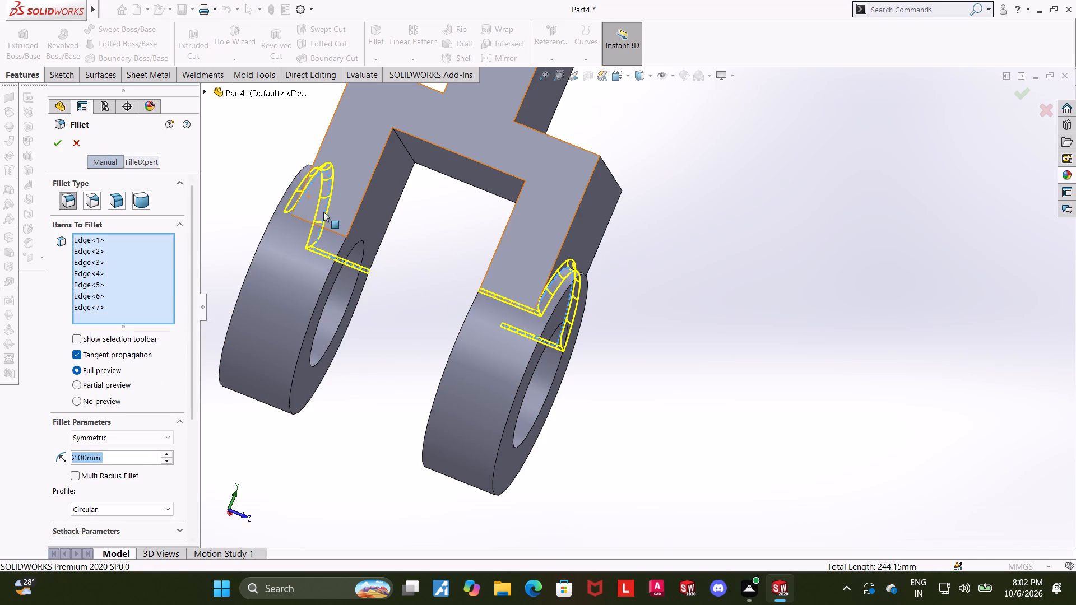
{"action": "left_click", "coordinate": [323, 226]}
{"action": "scroll", "coordinate": [379, 238], "scroll_direction": "up", "scroll_amount": 4}
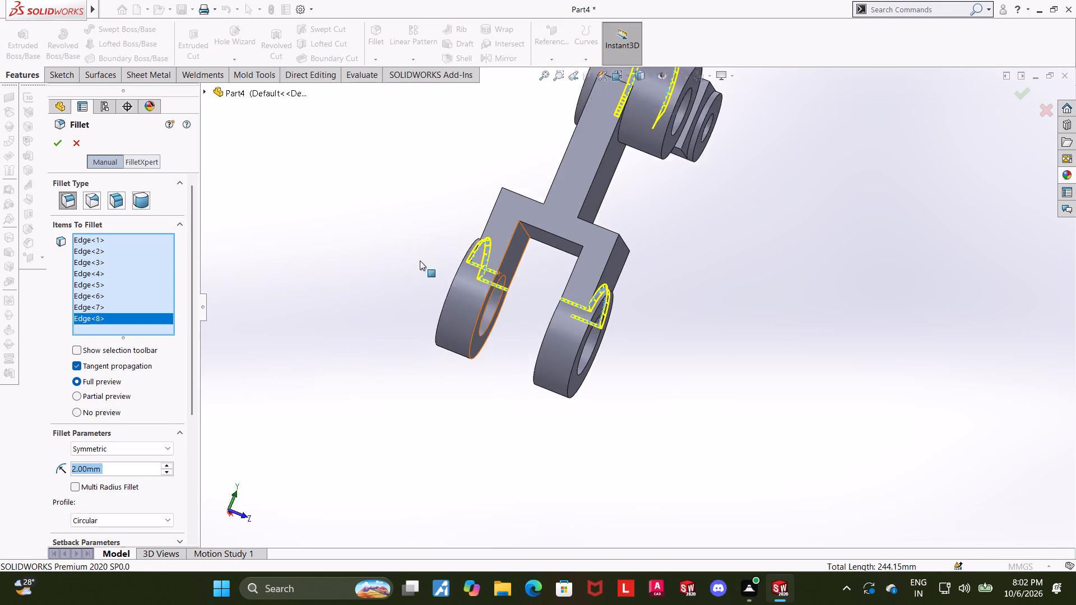
Add the outer curved edges where both side-fork prongs meet their round ends, and complete the 2 mm fillet.
{"action": "middle_click_drag", "start_coordinate": [428, 263], "coordinate": [532, 359]}
{"action": "scroll", "coordinate": [423, 324], "scroll_direction": "up", "scroll_amount": 3}
{"action": "middle_click_drag", "start_coordinate": [417, 321], "coordinate": [519, 325]}
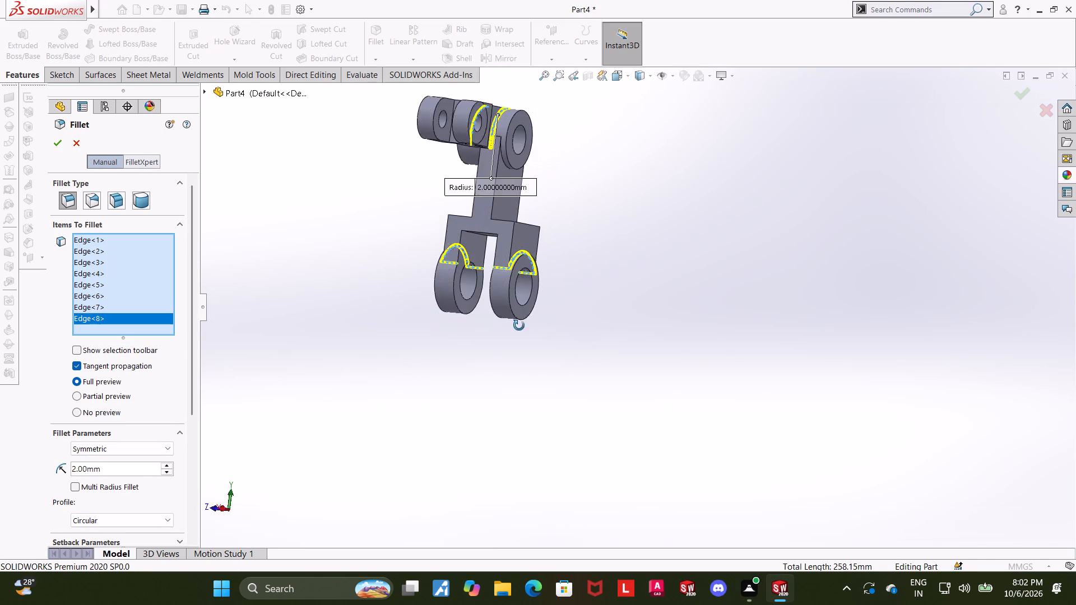
{"action": "middle_click_drag", "start_coordinate": [519, 325], "coordinate": [531, 346]}
{"action": "middle_click_drag", "start_coordinate": [514, 183], "coordinate": [513, 195]}
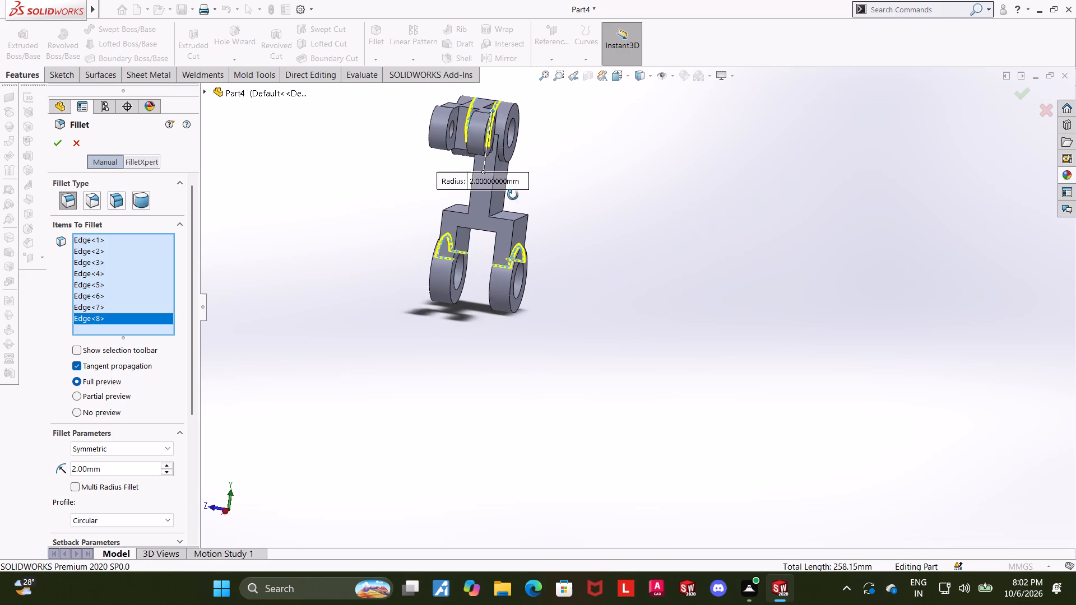
{"action": "middle_click_drag", "start_coordinate": [513, 195], "coordinate": [494, 232]}
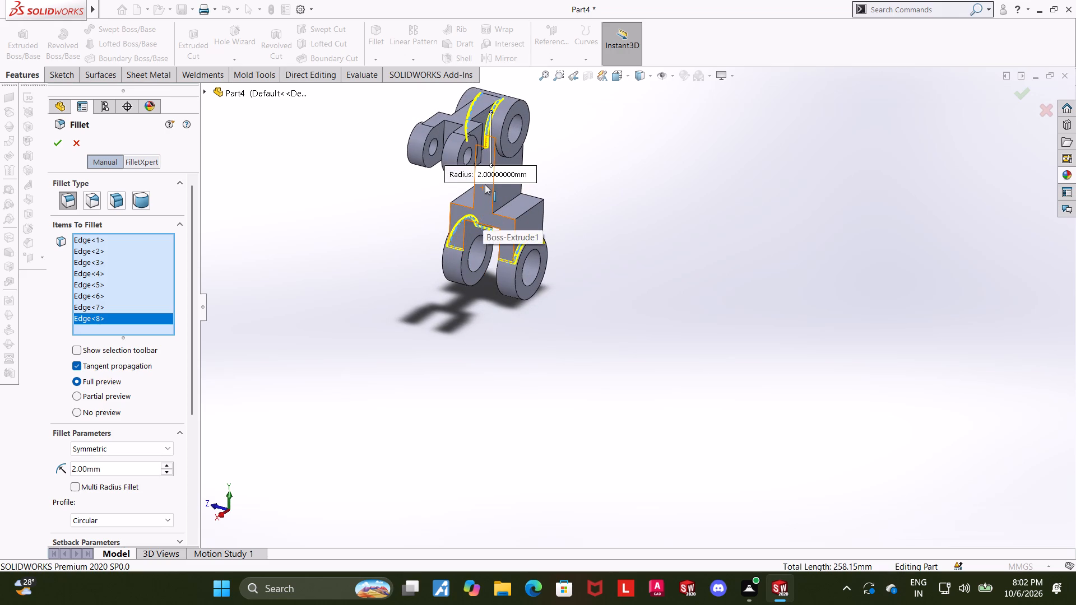
{"action": "scroll", "coordinate": [477, 152], "scroll_direction": "down", "scroll_amount": 5}
{"action": "middle_click_drag", "start_coordinate": [741, 190], "coordinate": [714, 314]}
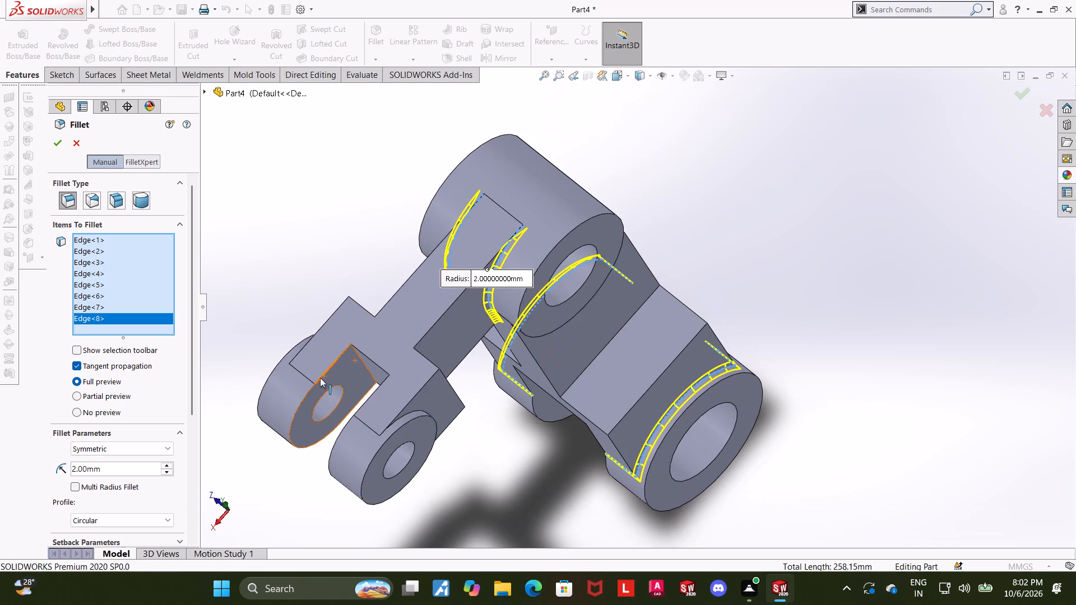
{"action": "scroll", "coordinate": [437, 403], "scroll_direction": "down", "scroll_amount": 2}
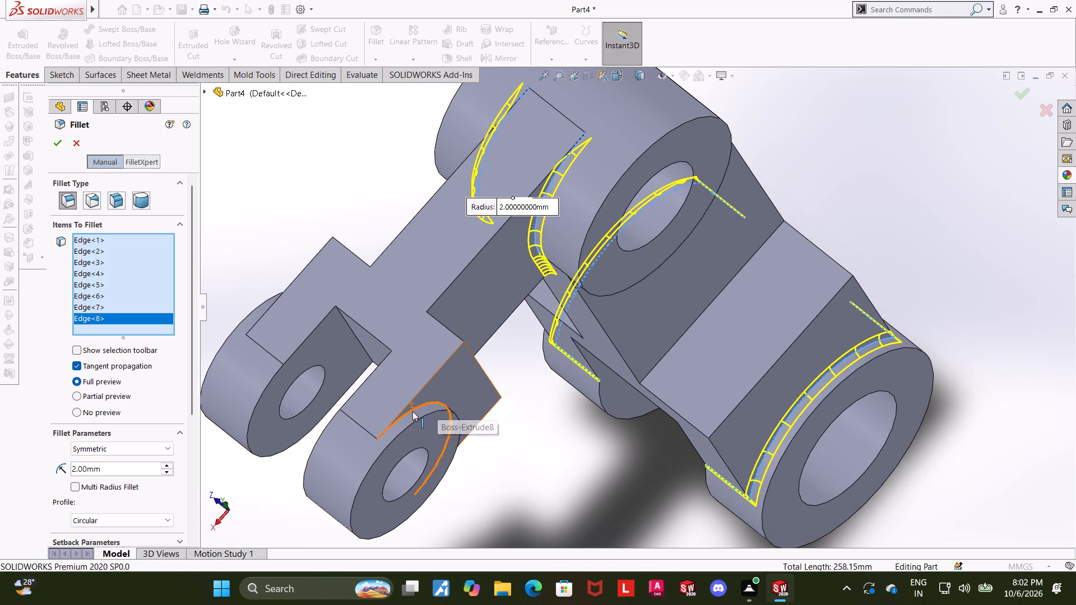
{"action": "left_click", "coordinate": [412, 408]}
{"action": "middle_click_drag", "start_coordinate": [334, 318], "coordinate": [386, 384]}
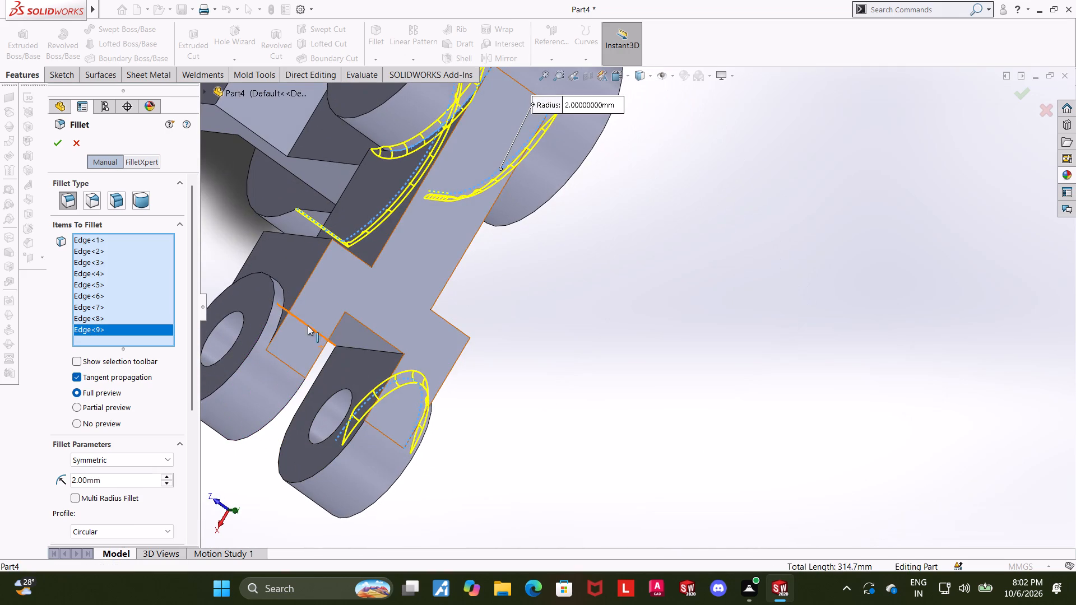
{"action": "left_click", "coordinate": [283, 313]}
{"action": "scroll", "coordinate": [355, 337], "scroll_direction": "up", "scroll_amount": 3}
{"action": "middle_click_drag", "start_coordinate": [688, 394], "coordinate": [684, 380]}
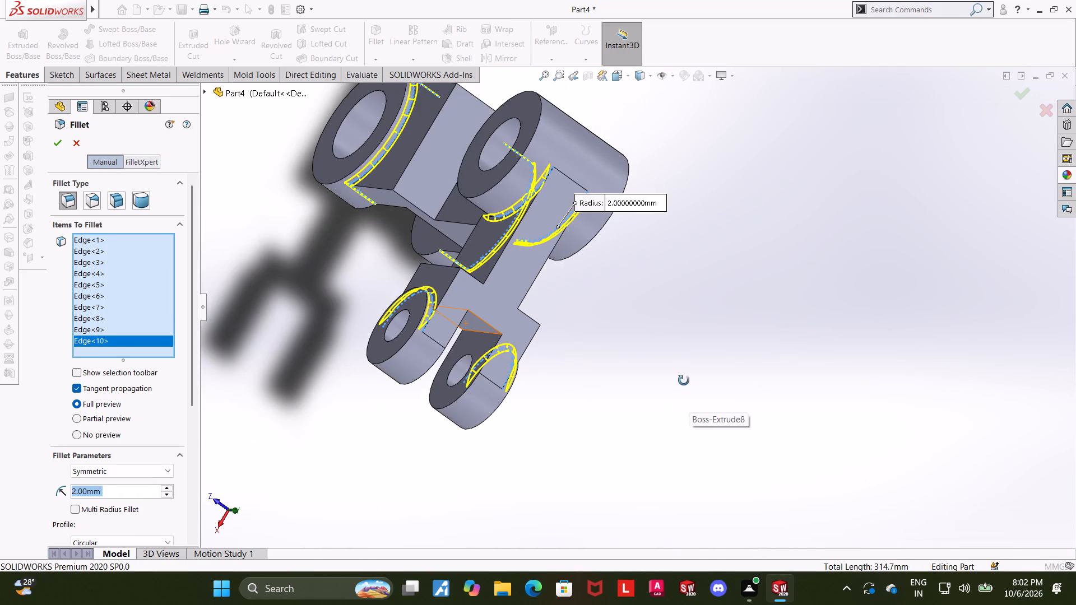
{"action": "middle_click_drag", "start_coordinate": [684, 380], "coordinate": [672, 339]}
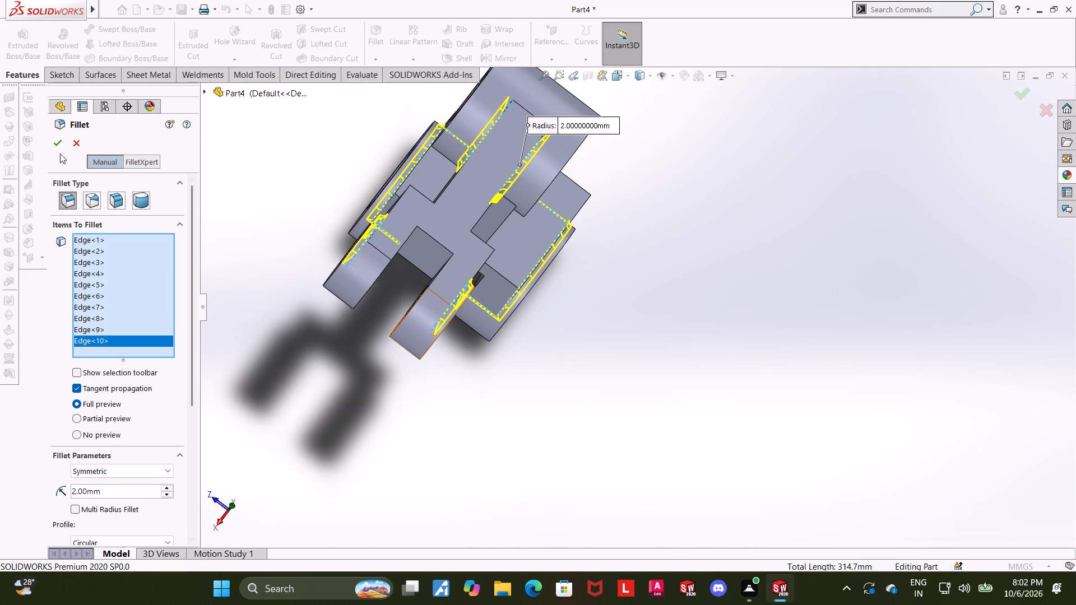
{"action": "left_click", "coordinate": [52, 146]}
Examine the fillets on the lower fork, side fork and top cylinder from several angles and in isometric view.
{"action": "middle_click_drag", "start_coordinate": [679, 340], "coordinate": [529, 285]}
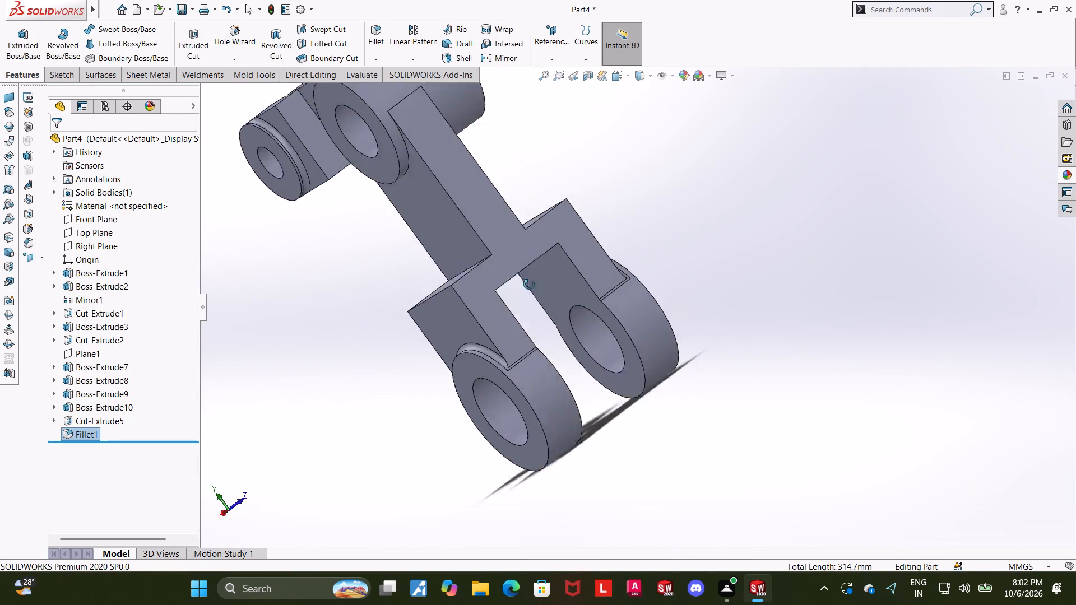
{"action": "middle_click_drag", "start_coordinate": [529, 285], "coordinate": [611, 262]}
{"action": "scroll", "coordinate": [611, 262], "scroll_direction": "up", "scroll_amount": 3}
{"action": "scroll", "coordinate": [563, 273], "scroll_direction": "up", "scroll_amount": 1}
{"action": "middle_click_drag", "start_coordinate": [590, 248], "coordinate": [619, 229]}
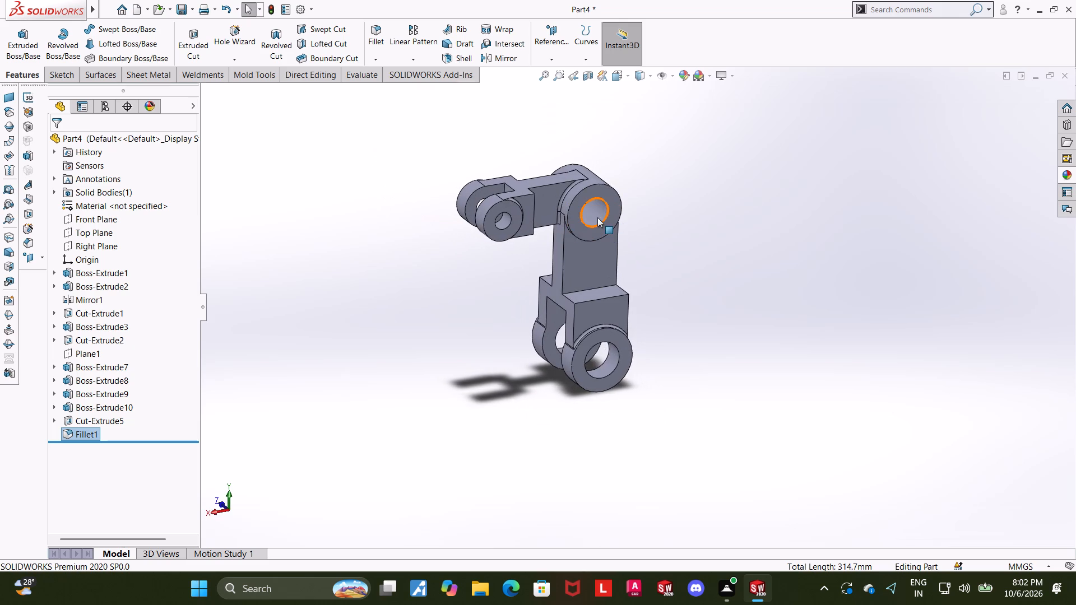
{"action": "scroll", "coordinate": [597, 217], "scroll_direction": "down", "scroll_amount": 1}
{"action": "middle_click_drag", "start_coordinate": [594, 281], "coordinate": [646, 254]}
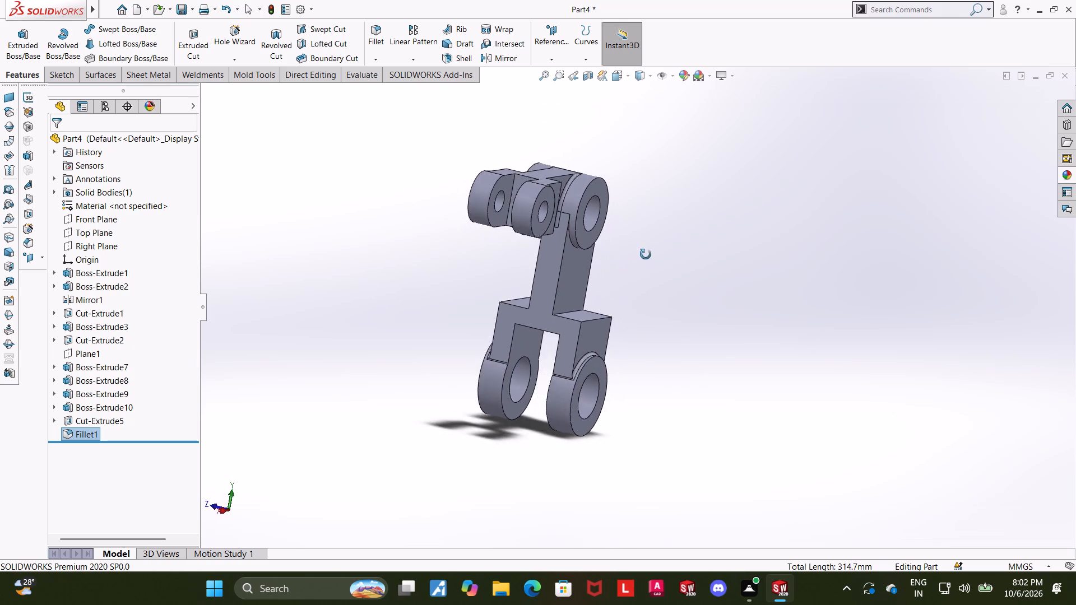
{"action": "middle_click_drag", "start_coordinate": [646, 254], "coordinate": [642, 285]}
{"action": "scroll", "coordinate": [555, 409], "scroll_direction": "down", "scroll_amount": 4}
{"action": "middle_click_drag", "start_coordinate": [653, 373], "coordinate": [643, 373]}
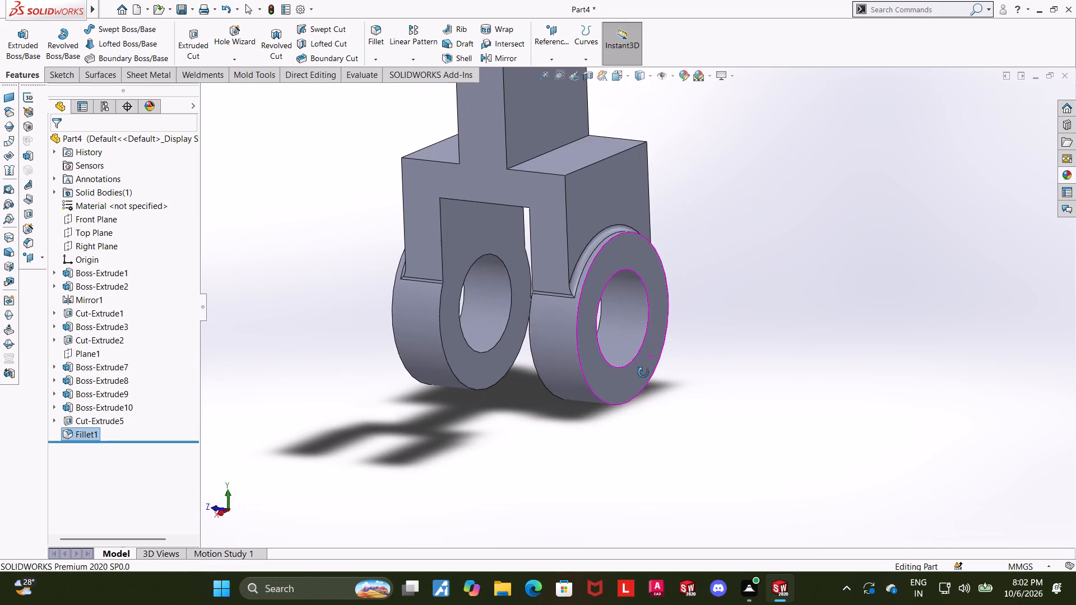
{"action": "middle_click_drag", "start_coordinate": [643, 373], "coordinate": [647, 374]}
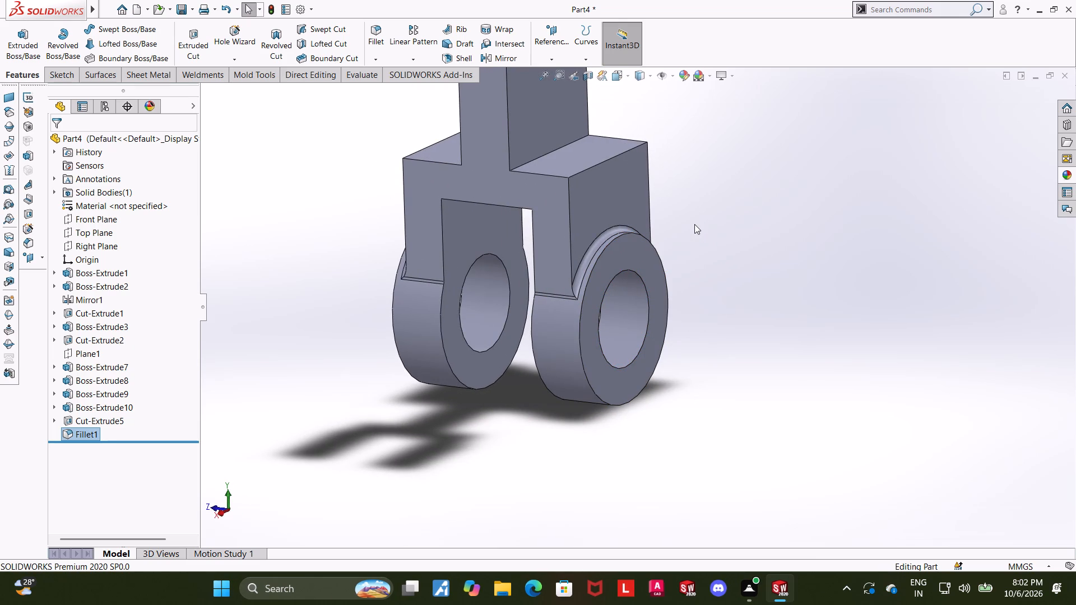
{"action": "left_click", "coordinate": [615, 81]}
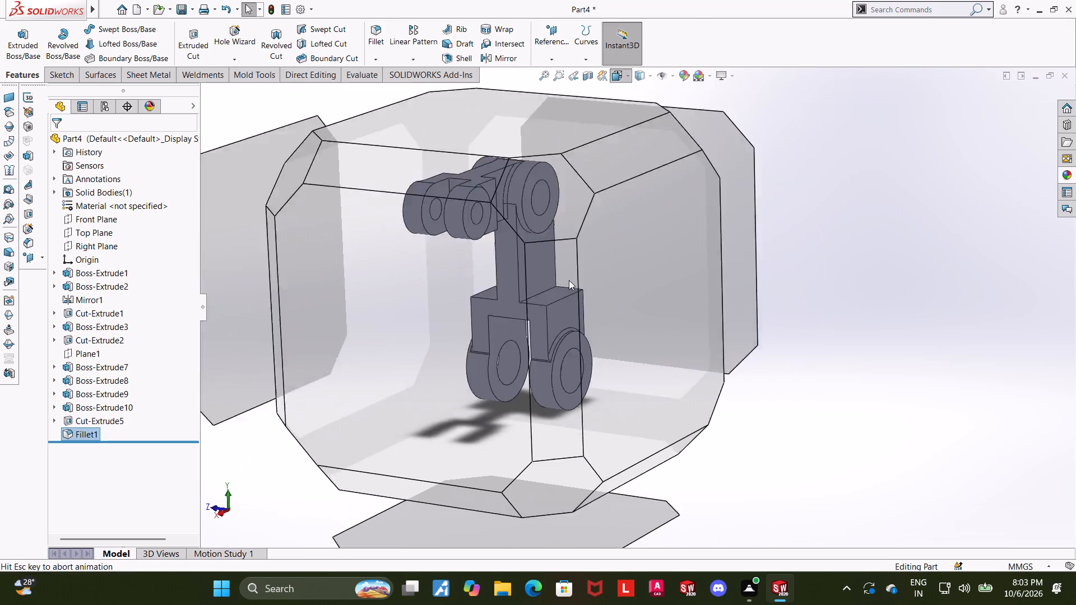
{"action": "left_click", "coordinate": [526, 306]}
{"action": "scroll", "coordinate": [690, 245], "scroll_direction": "down", "scroll_amount": 1}
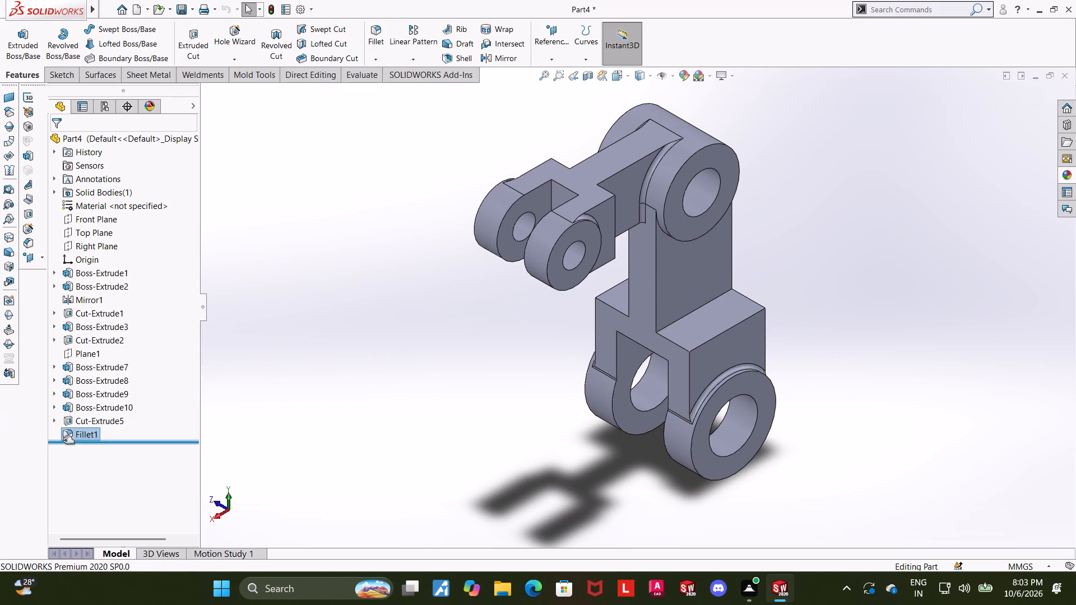
Edit the existing fillet feature and set its radius to 1 mm.
{"action": "right_click", "coordinate": [76, 429]}
{"action": "left_click", "coordinate": [86, 315]}
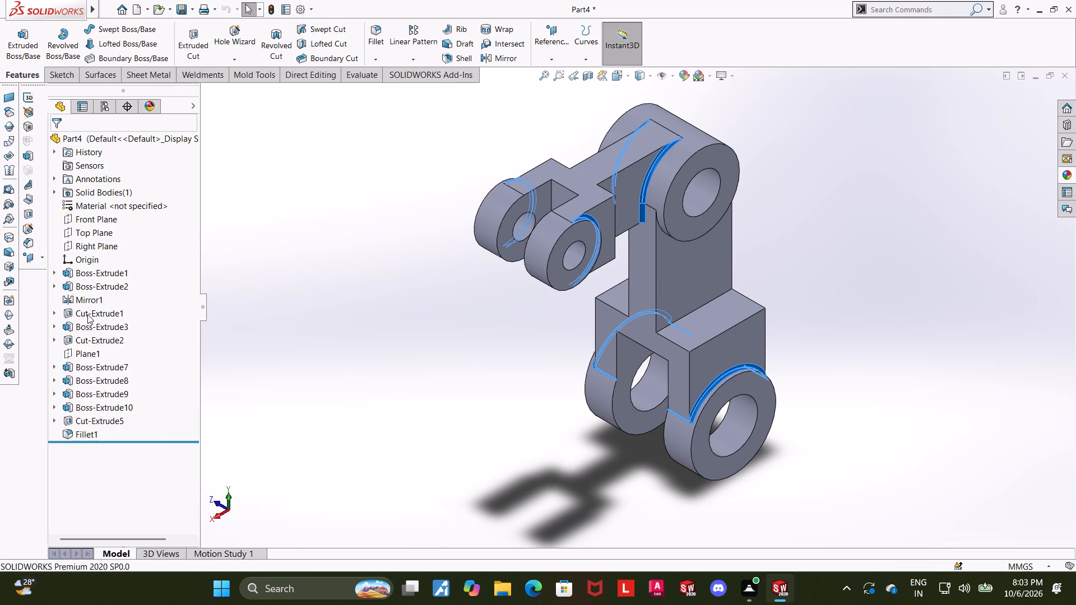
{"action": "key", "text": "1"}
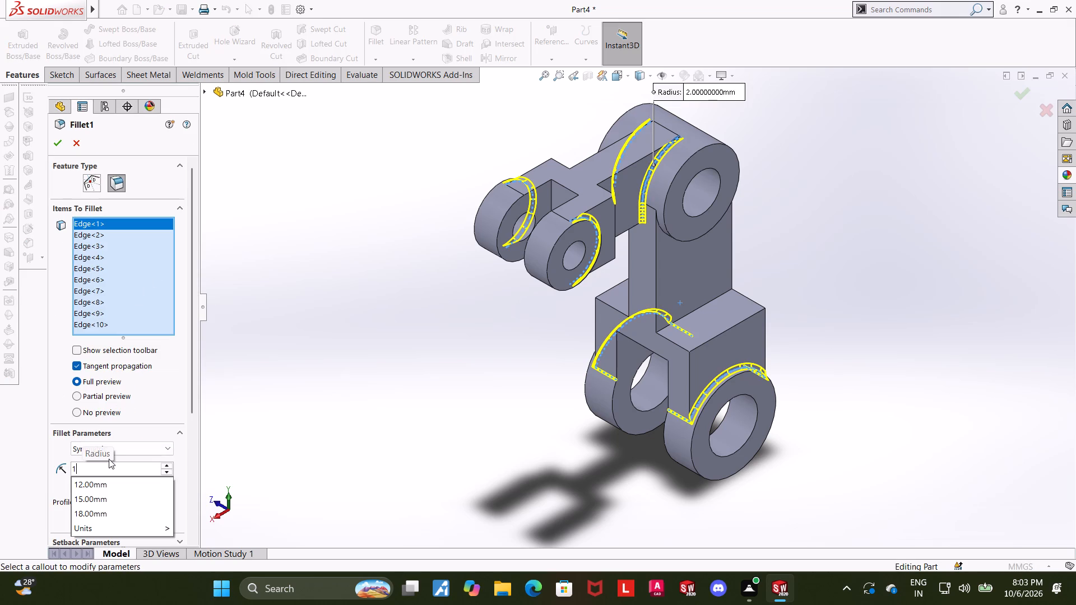
{"action": "key", "text": "Return"}
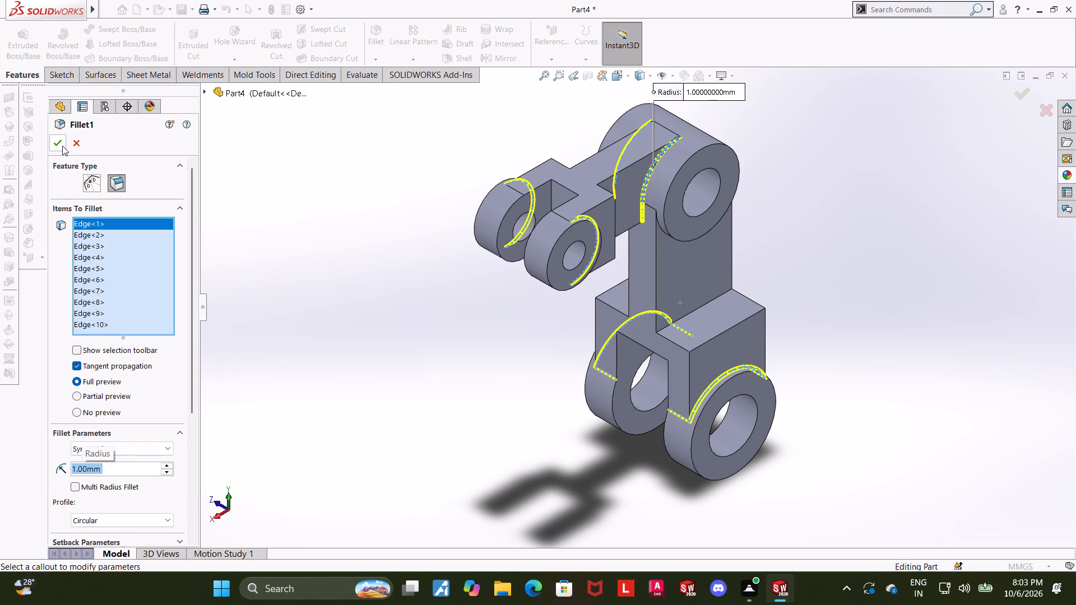
{"action": "left_click", "coordinate": [62, 145]}
{"action": "left_click", "coordinate": [412, 360]}
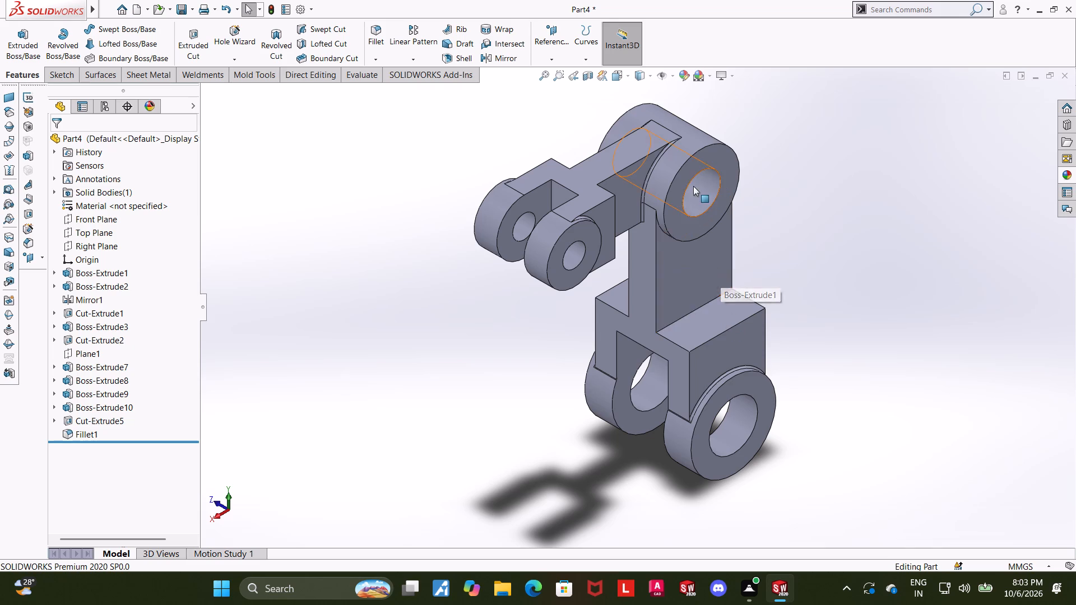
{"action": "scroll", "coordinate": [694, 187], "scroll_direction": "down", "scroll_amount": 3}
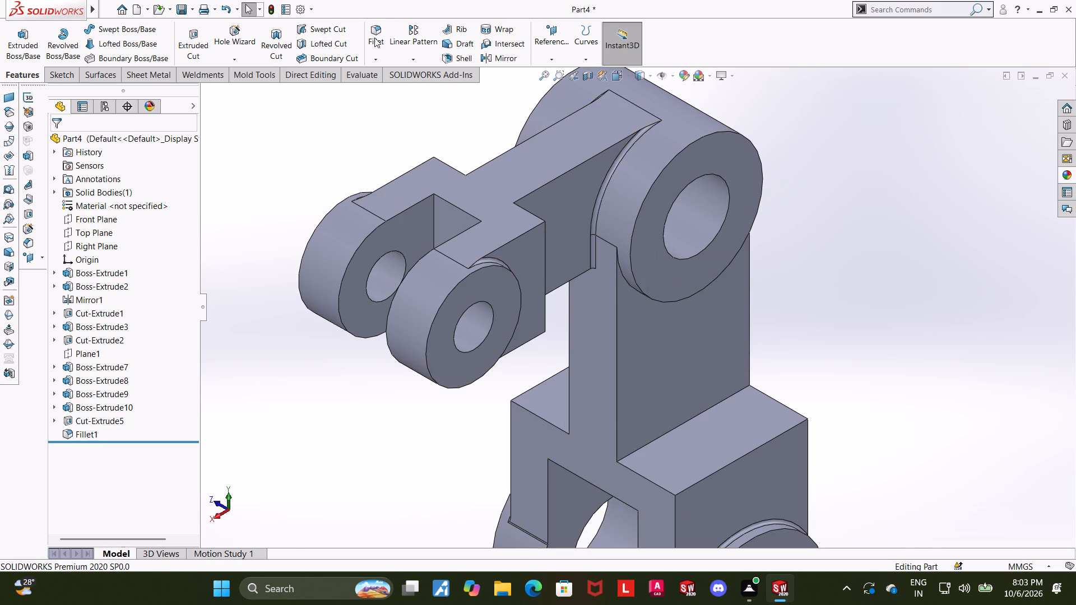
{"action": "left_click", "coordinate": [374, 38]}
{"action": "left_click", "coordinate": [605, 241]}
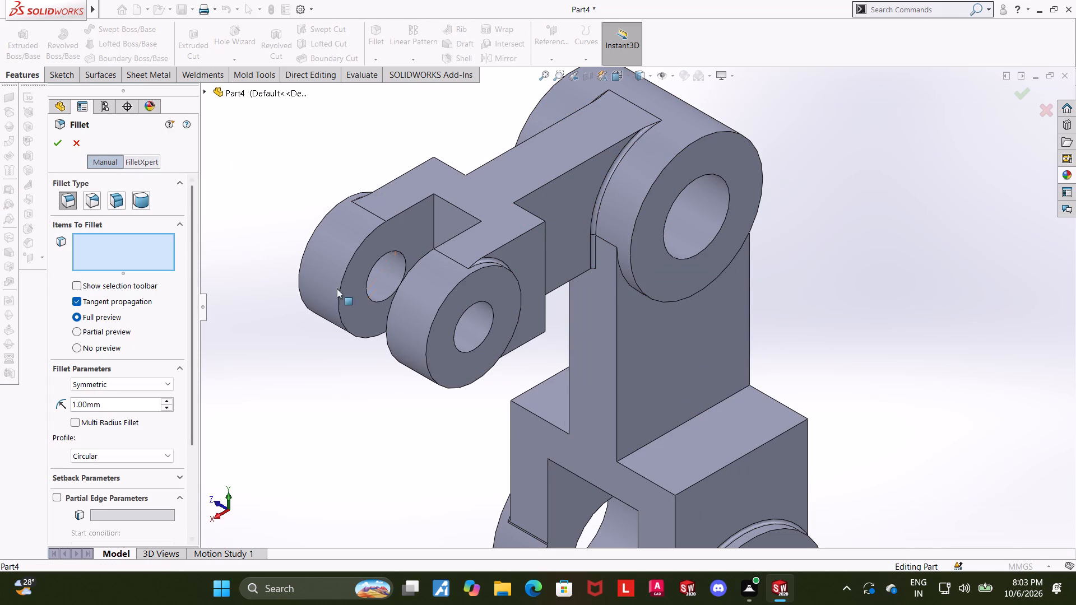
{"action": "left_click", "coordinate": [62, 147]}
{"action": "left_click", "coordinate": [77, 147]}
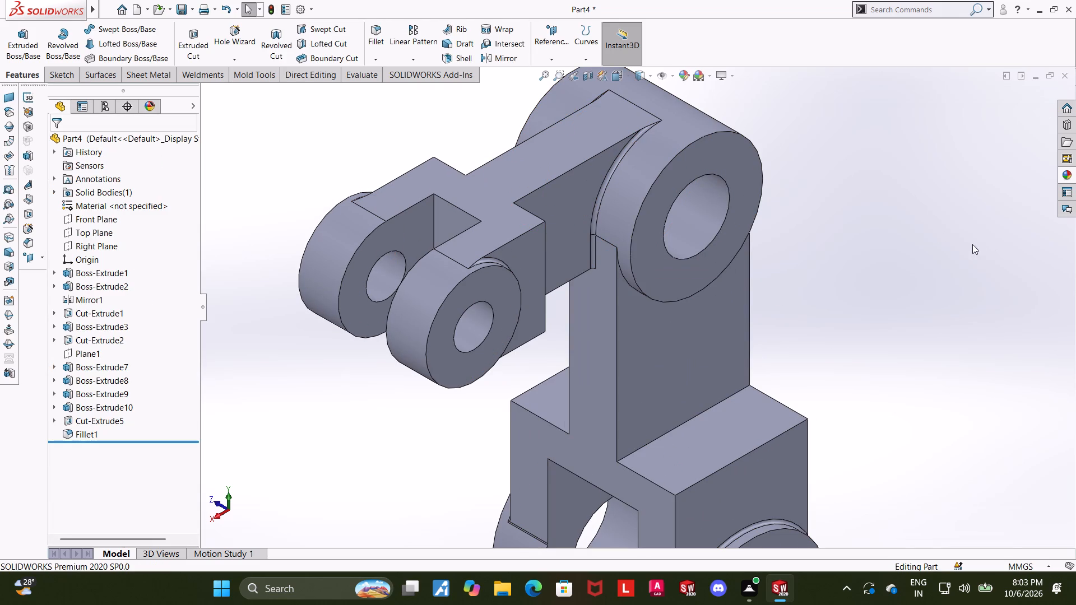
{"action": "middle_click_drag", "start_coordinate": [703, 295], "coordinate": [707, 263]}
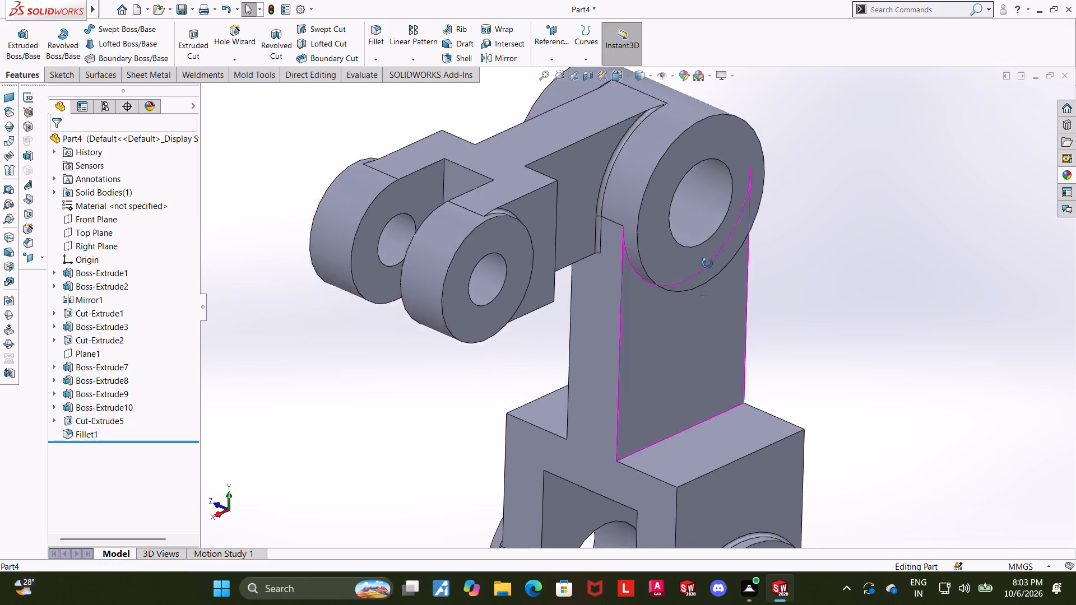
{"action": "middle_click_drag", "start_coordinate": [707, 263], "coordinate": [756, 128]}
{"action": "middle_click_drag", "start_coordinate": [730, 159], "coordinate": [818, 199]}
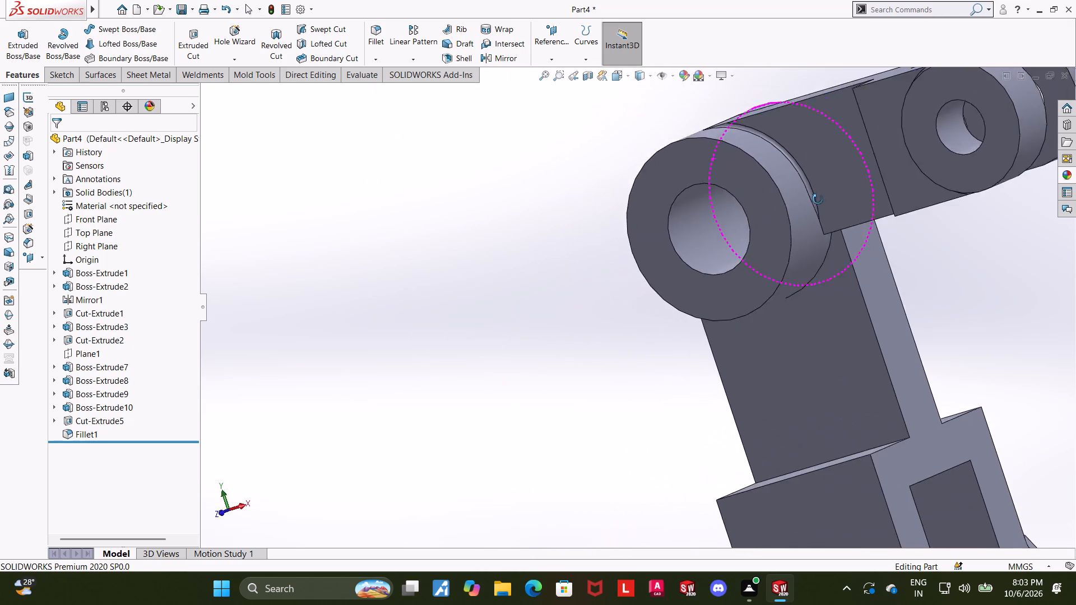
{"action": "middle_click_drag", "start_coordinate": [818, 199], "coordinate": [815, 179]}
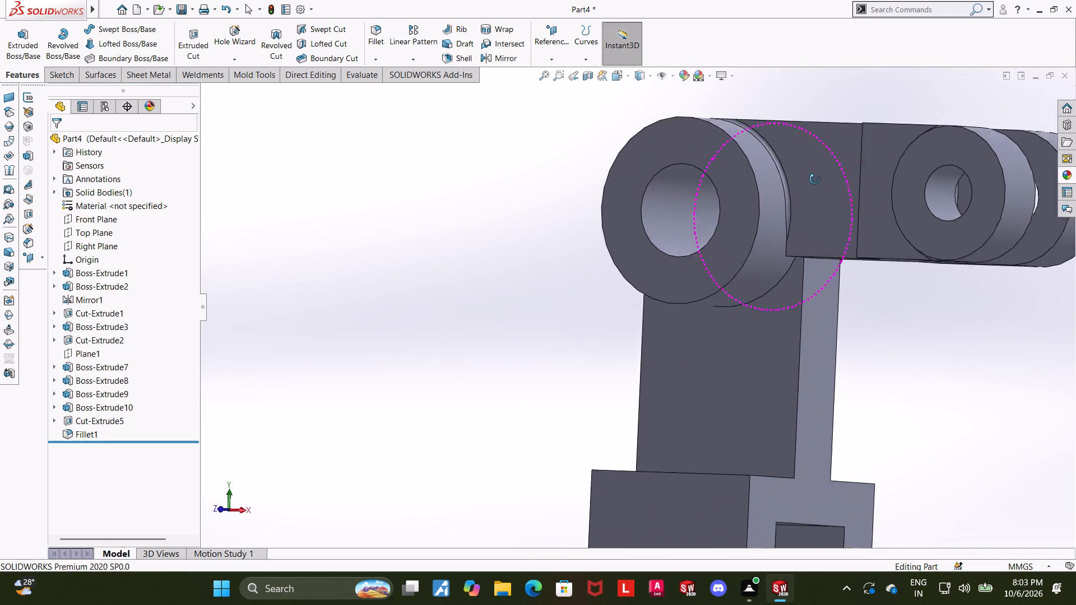
Examine the junction between the side arm, top cylinder and stem from several angles and up close.
{"action": "middle_click_drag", "start_coordinate": [815, 179], "coordinate": [880, 174]}
{"action": "scroll", "coordinate": [880, 174], "scroll_direction": "up", "scroll_amount": 2}
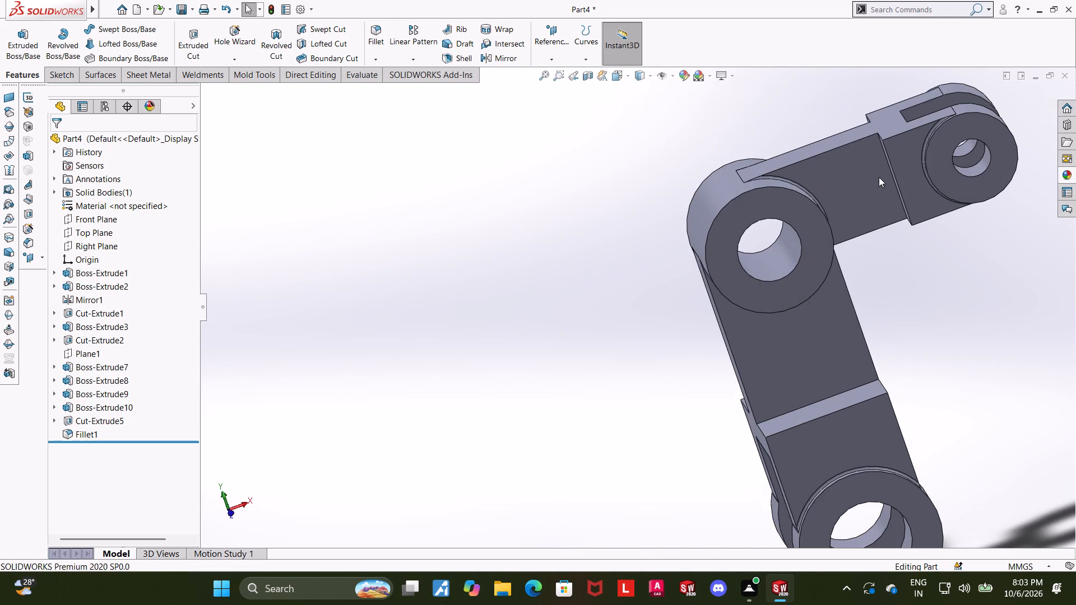
{"action": "scroll", "coordinate": [910, 217], "scroll_direction": "up", "scroll_amount": 3}
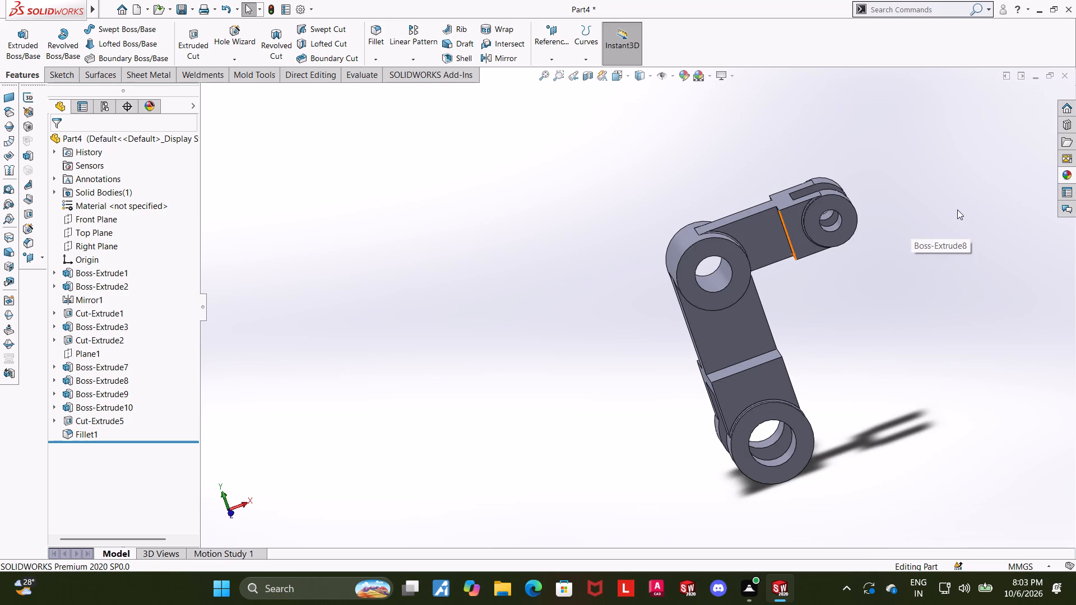
{"action": "middle_click_drag", "start_coordinate": [954, 212], "coordinate": [893, 304]}
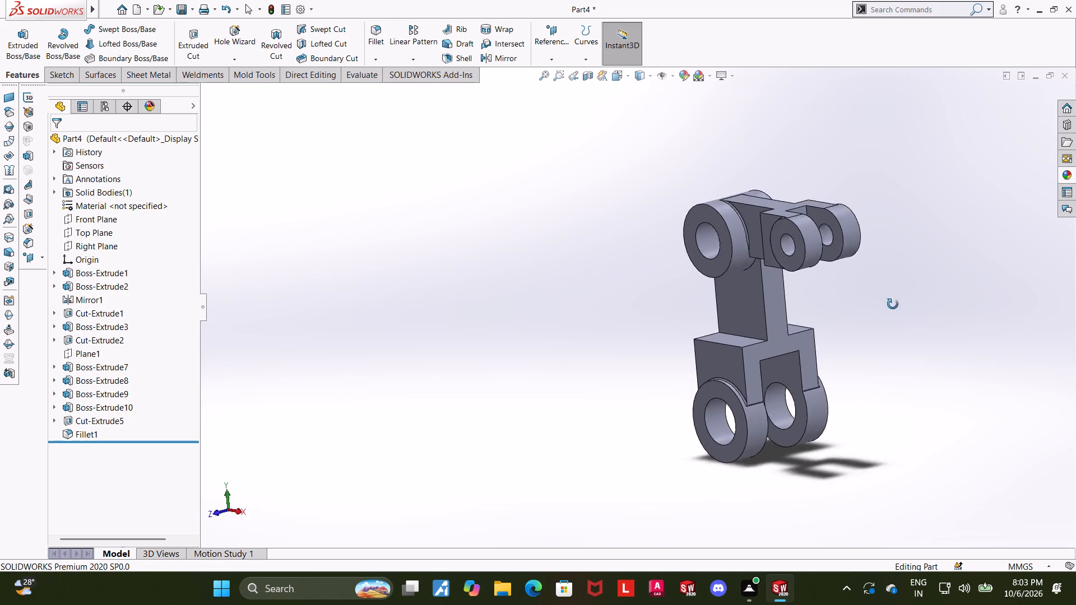
{"action": "middle_click_drag", "start_coordinate": [893, 304], "coordinate": [888, 294]}
{"action": "scroll", "coordinate": [742, 251], "scroll_direction": "down", "scroll_amount": 10}
{"action": "middle_click_drag", "start_coordinate": [754, 283], "coordinate": [801, 297]}
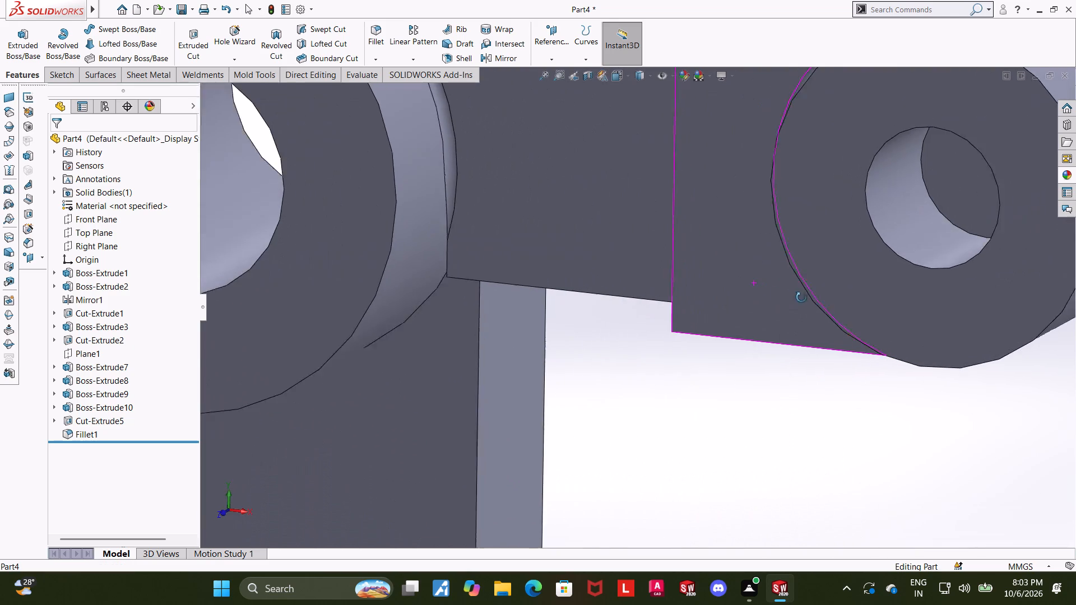
{"action": "middle_click_drag", "start_coordinate": [801, 297], "coordinate": [804, 299]}
{"action": "scroll", "coordinate": [391, 277], "scroll_direction": "down", "scroll_amount": 4}
{"action": "middle_click_drag", "start_coordinate": [579, 283], "coordinate": [593, 276]}
{"action": "scroll", "coordinate": [601, 279], "scroll_direction": "up", "scroll_amount": 12}
{"action": "middle_click_drag", "start_coordinate": [640, 261], "coordinate": [632, 244]}
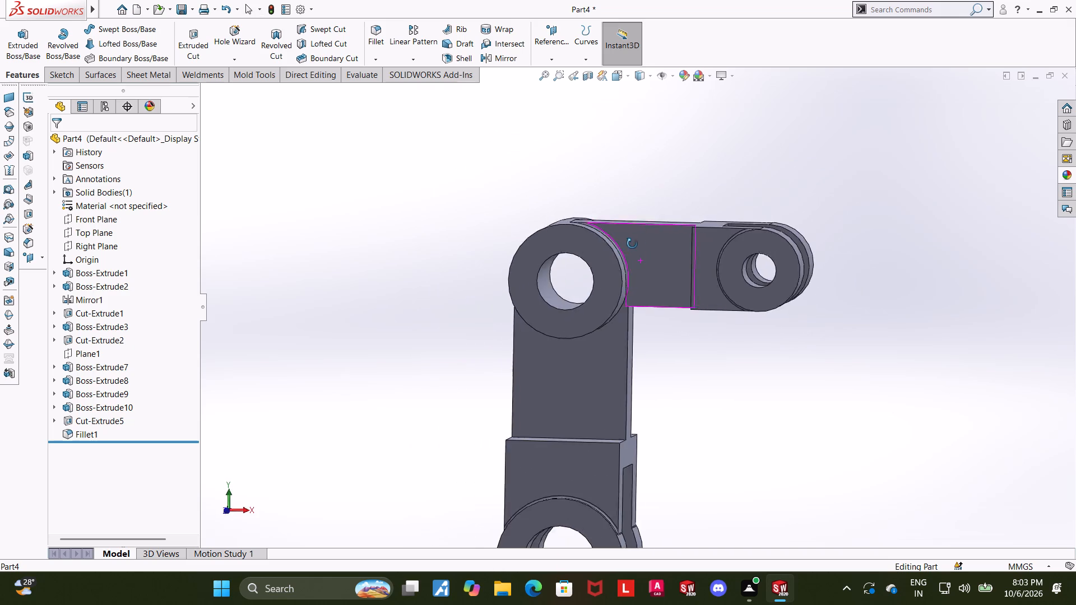
{"action": "middle_click_drag", "start_coordinate": [632, 244], "coordinate": [647, 235]}
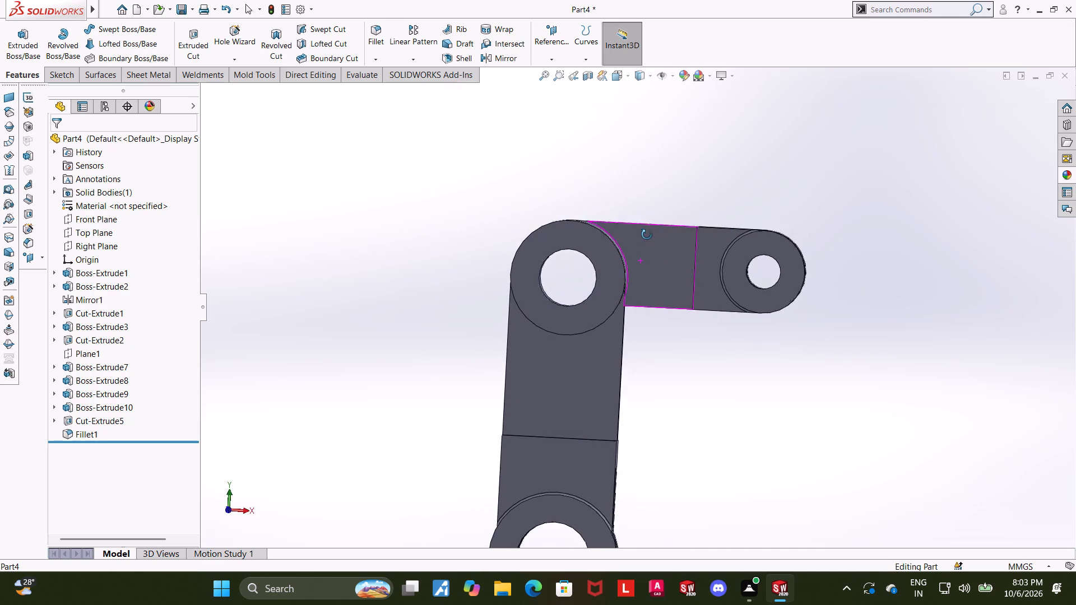
{"action": "middle_click_drag", "start_coordinate": [647, 235], "coordinate": [644, 231]}
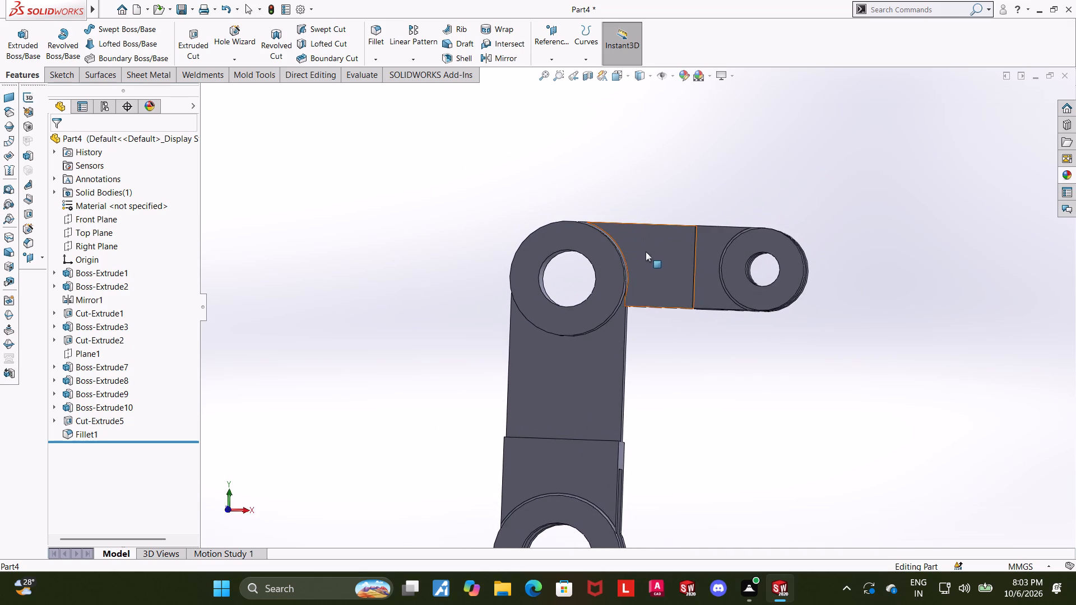
{"action": "middle_click_drag", "start_coordinate": [640, 286], "coordinate": [641, 304]}
{"action": "middle_click_drag", "start_coordinate": [670, 274], "coordinate": [670, 262]}
{"action": "scroll", "coordinate": [647, 313], "scroll_direction": "down", "scroll_amount": 3}
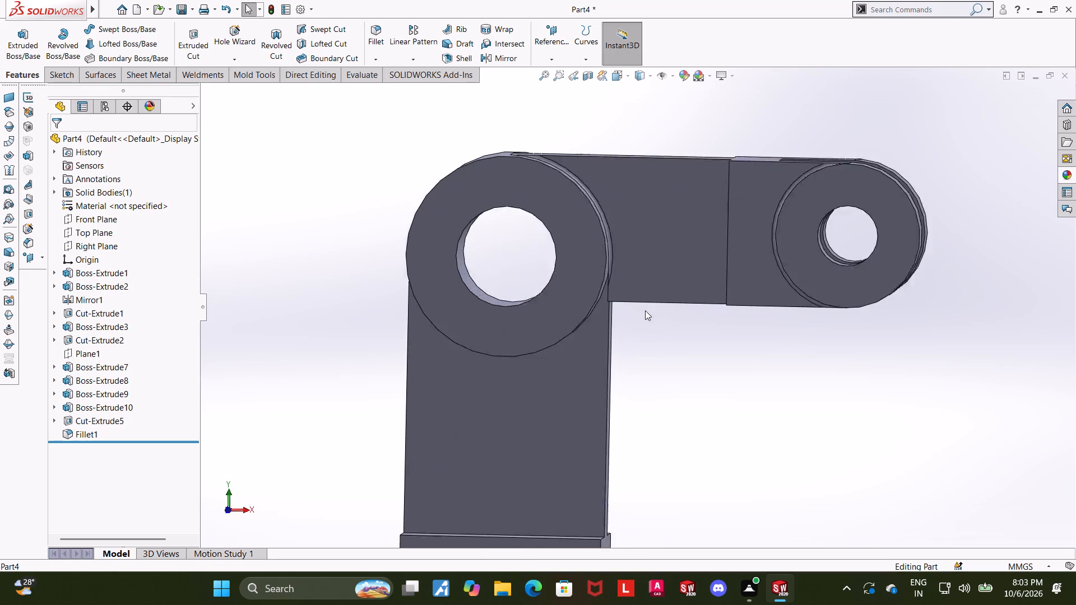
{"action": "scroll", "coordinate": [645, 310], "scroll_direction": "down", "scroll_amount": 8}
{"action": "scroll", "coordinate": [594, 293], "scroll_direction": "down", "scroll_amount": 4}
{"action": "middle_click_drag", "start_coordinate": [588, 288], "coordinate": [576, 280]}
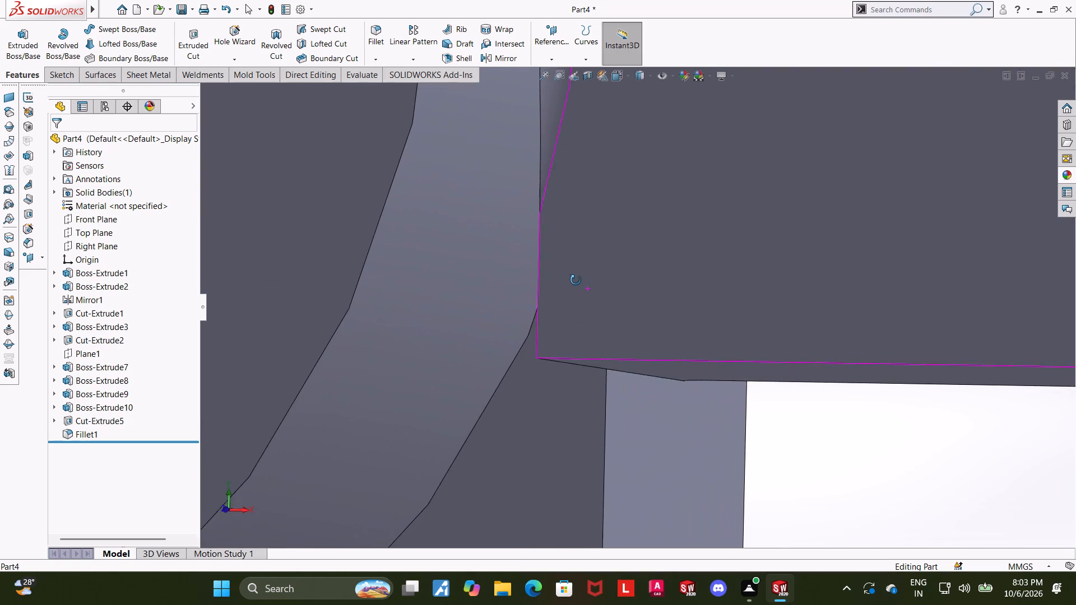
{"action": "middle_click_drag", "start_coordinate": [576, 280], "coordinate": [587, 296]}
{"action": "scroll", "coordinate": [587, 296], "scroll_direction": "up", "scroll_amount": 11}
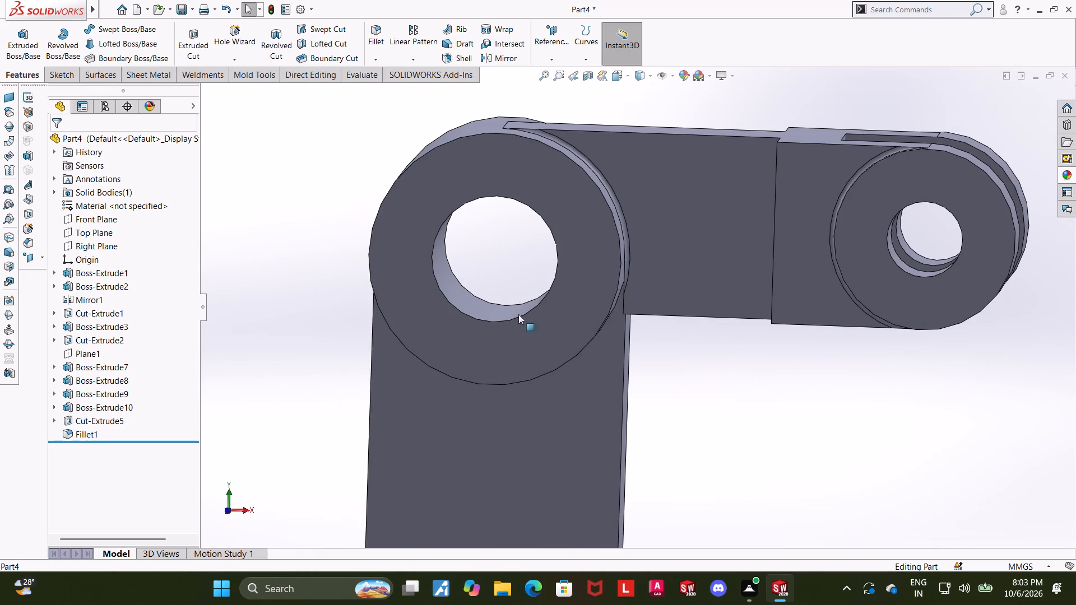
Examine the side arm's Boss-Extrude7 feature and its Sketch12 profile against the top cylinder from the front and back.
{"action": "left_click", "coordinate": [100, 371]}
{"action": "middle_click_drag", "start_coordinate": [182, 356], "coordinate": [181, 406]}
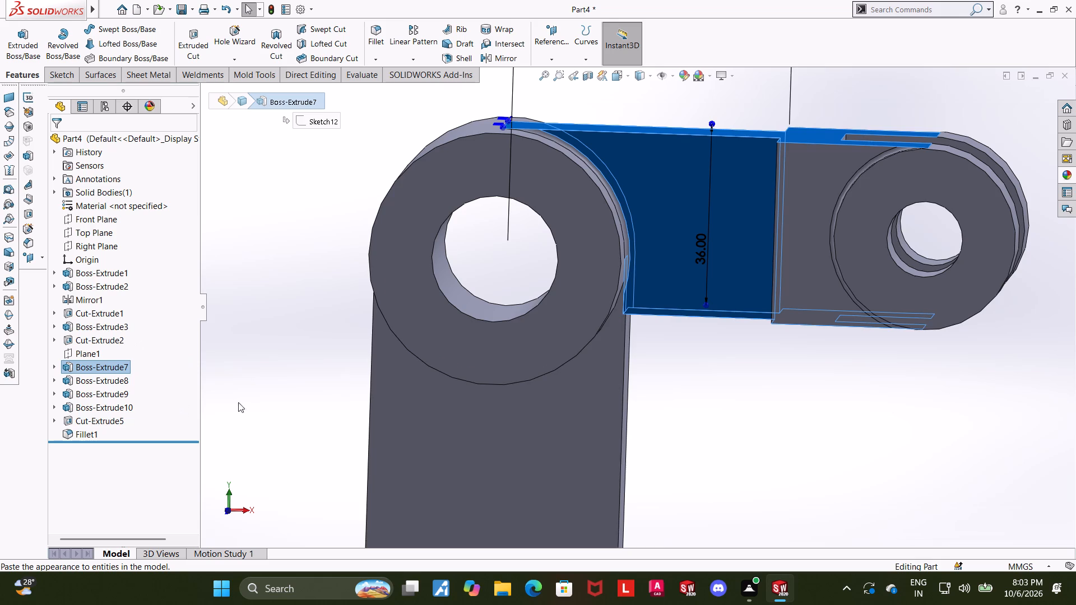
{"action": "middle_click_drag", "start_coordinate": [707, 324], "coordinate": [708, 425]}
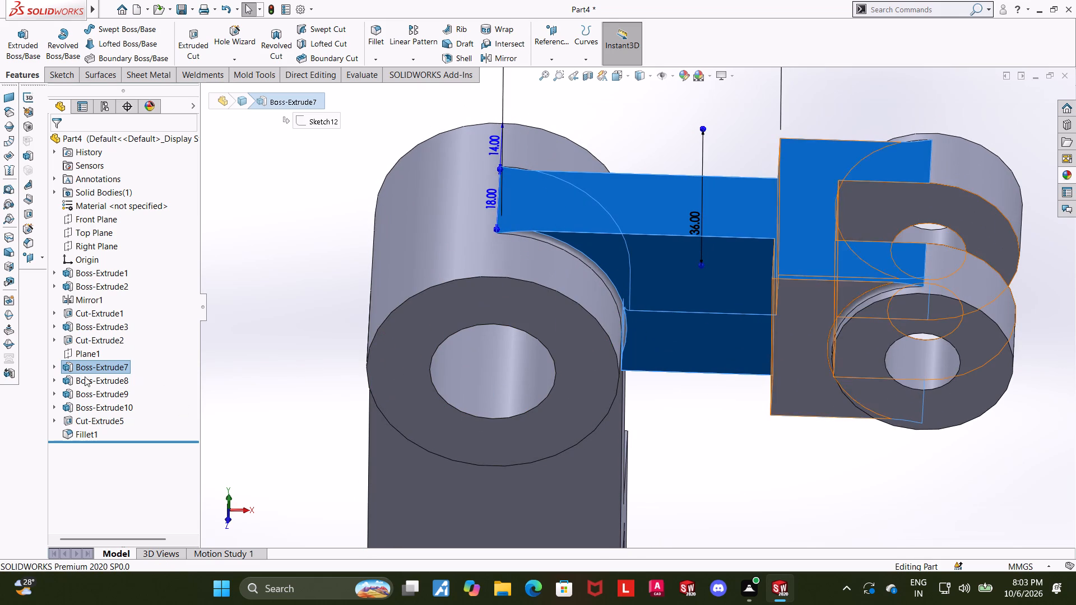
{"action": "left_click", "coordinate": [53, 364]}
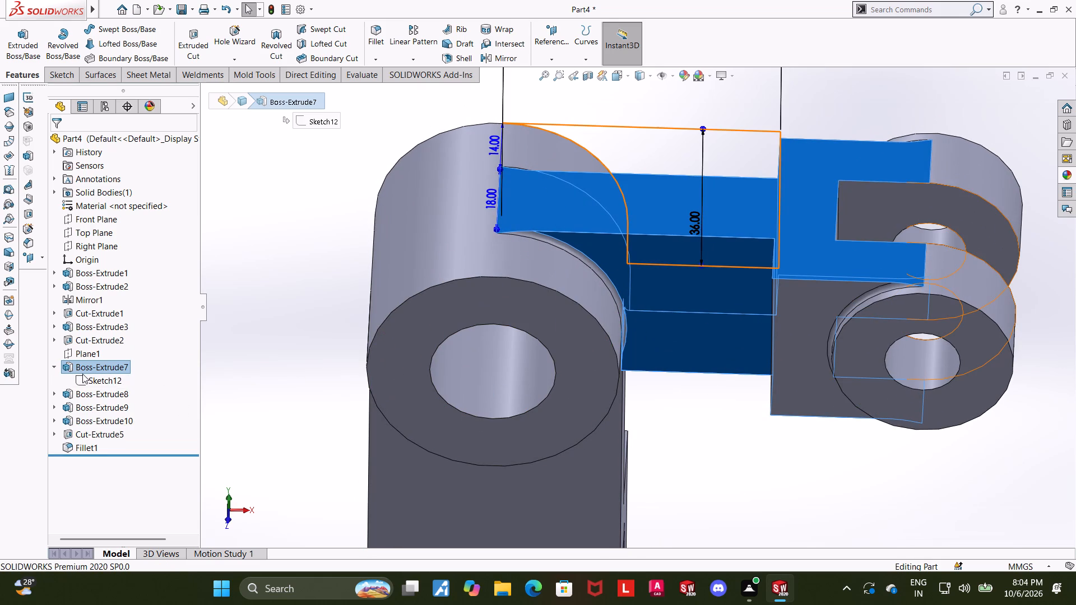
{"action": "scroll", "coordinate": [769, 406], "scroll_direction": "up", "scroll_amount": 2}
{"action": "middle_click_drag", "start_coordinate": [744, 412], "coordinate": [744, 315]}
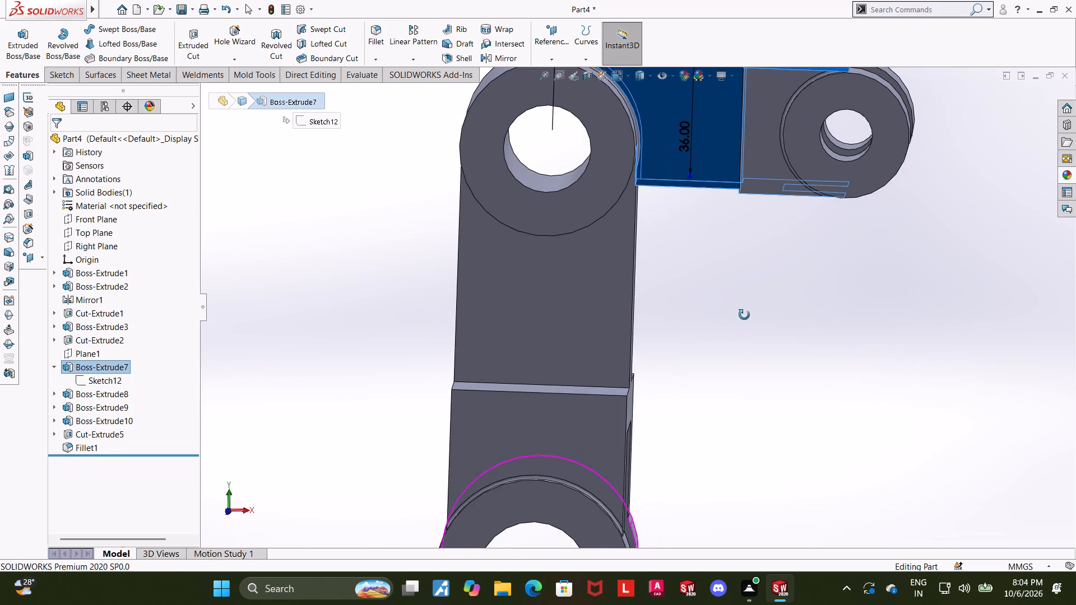
{"action": "middle_click_drag", "start_coordinate": [744, 315], "coordinate": [744, 315]}
{"action": "scroll", "coordinate": [744, 315], "scroll_direction": "up", "scroll_amount": 1}
{"action": "scroll", "coordinate": [699, 193], "scroll_direction": "down", "scroll_amount": 4}
{"action": "middle_click_drag", "start_coordinate": [684, 232], "coordinate": [688, 206]}
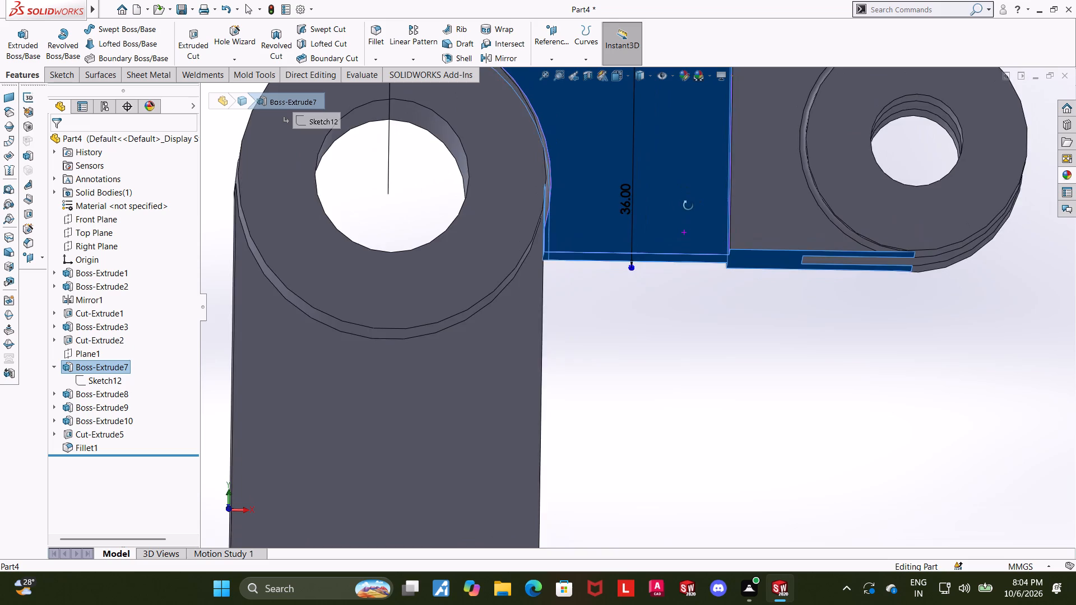
{"action": "middle_click_drag", "start_coordinate": [688, 206], "coordinate": [687, 226]}
{"action": "scroll", "coordinate": [687, 226], "scroll_direction": "up", "scroll_amount": 4}
{"action": "scroll", "coordinate": [570, 182], "scroll_direction": "down", "scroll_amount": 1}
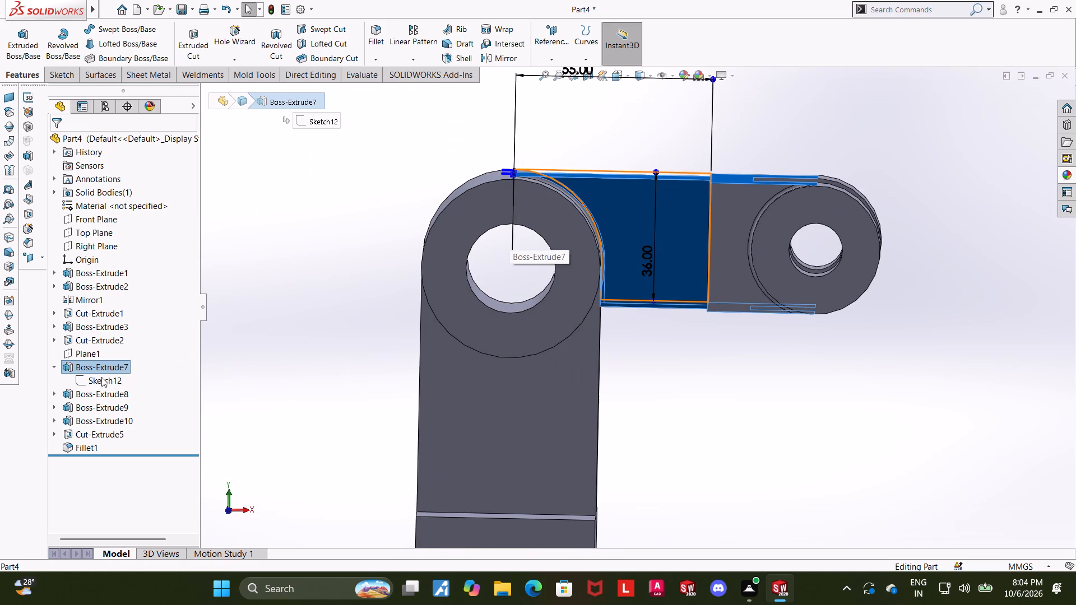
{"action": "left_click", "coordinate": [101, 379]}
{"action": "middle_click_drag", "start_coordinate": [692, 257], "coordinate": [686, 415]}
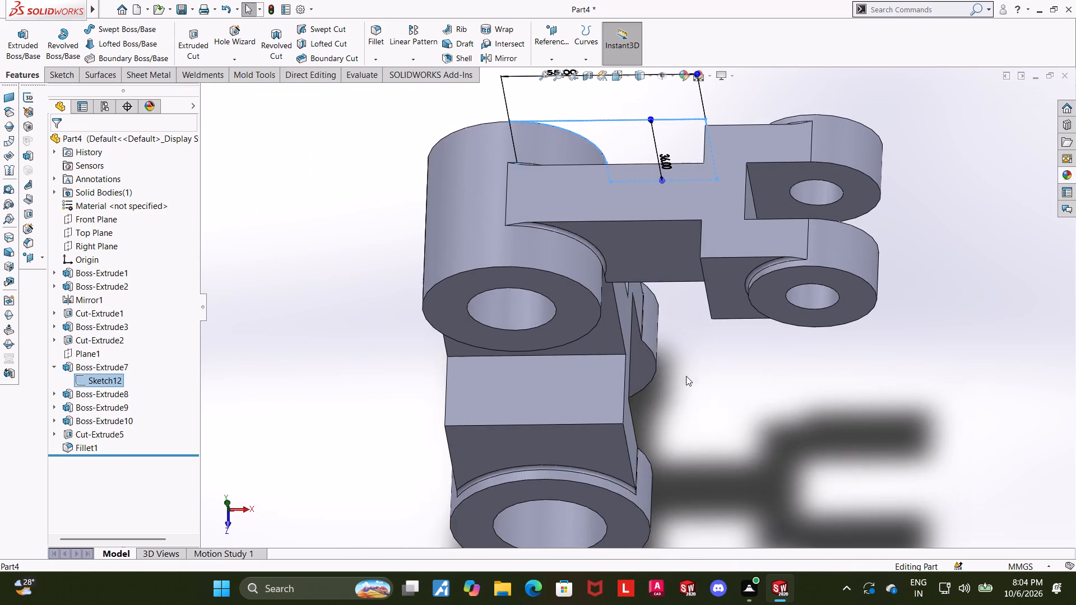
{"action": "middle_click_drag", "start_coordinate": [685, 295], "coordinate": [680, 164]}
{"action": "scroll", "coordinate": [680, 164], "scroll_direction": "up", "scroll_amount": 3}
{"action": "middle_click_drag", "start_coordinate": [674, 176], "coordinate": [891, 127]}
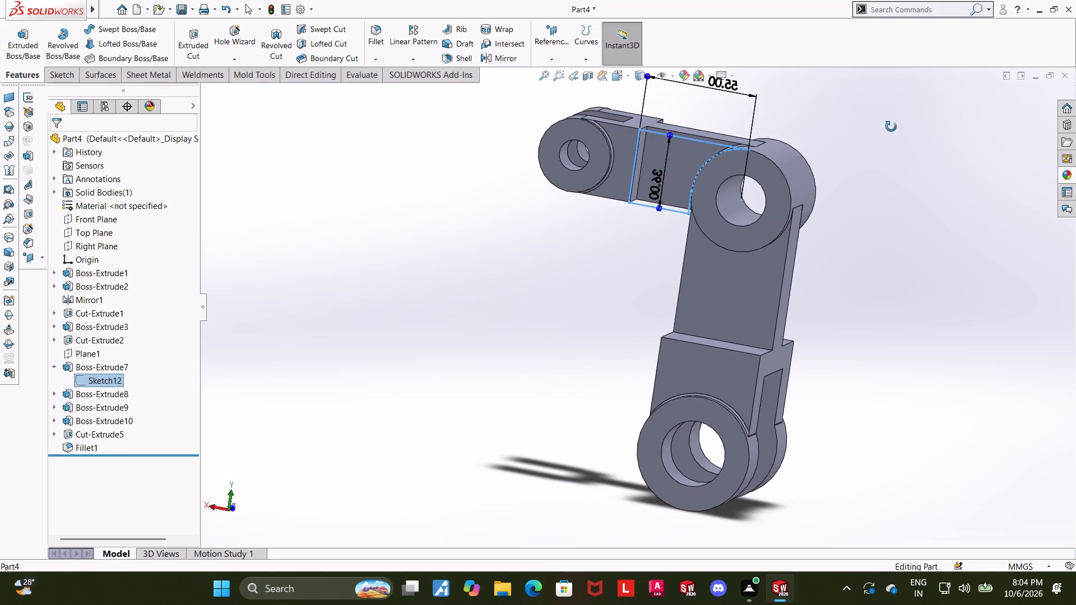
{"action": "middle_click_drag", "start_coordinate": [891, 127], "coordinate": [906, 132]}
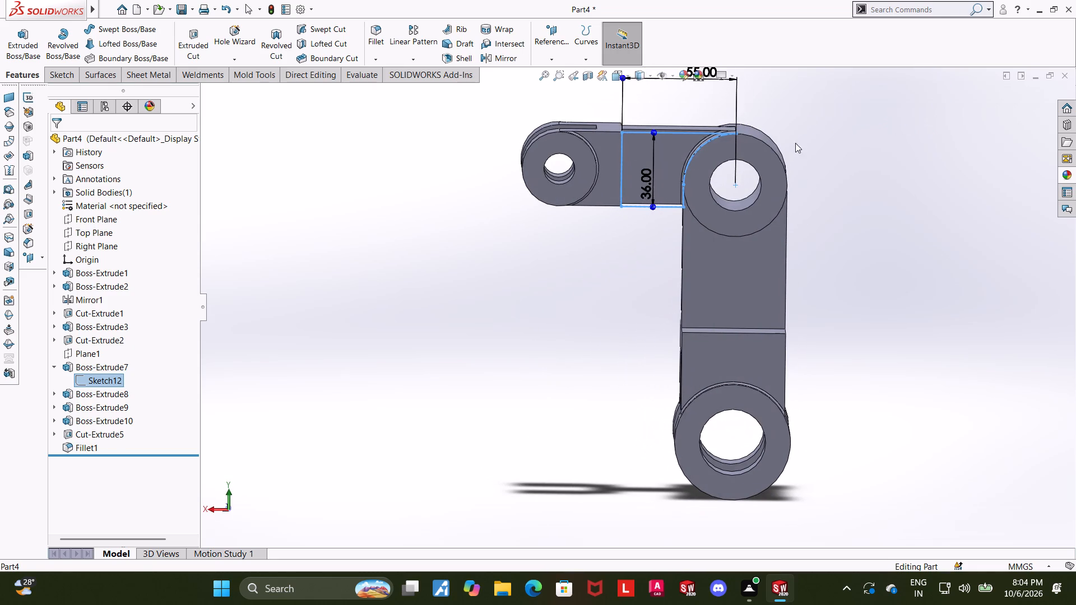
Edit Sketch12 of the side arm in the Back view and trim away the short vertical line beneath the cylinder arc.
{"action": "left_click", "coordinate": [615, 77]}
{"action": "left_click", "coordinate": [581, 328]}
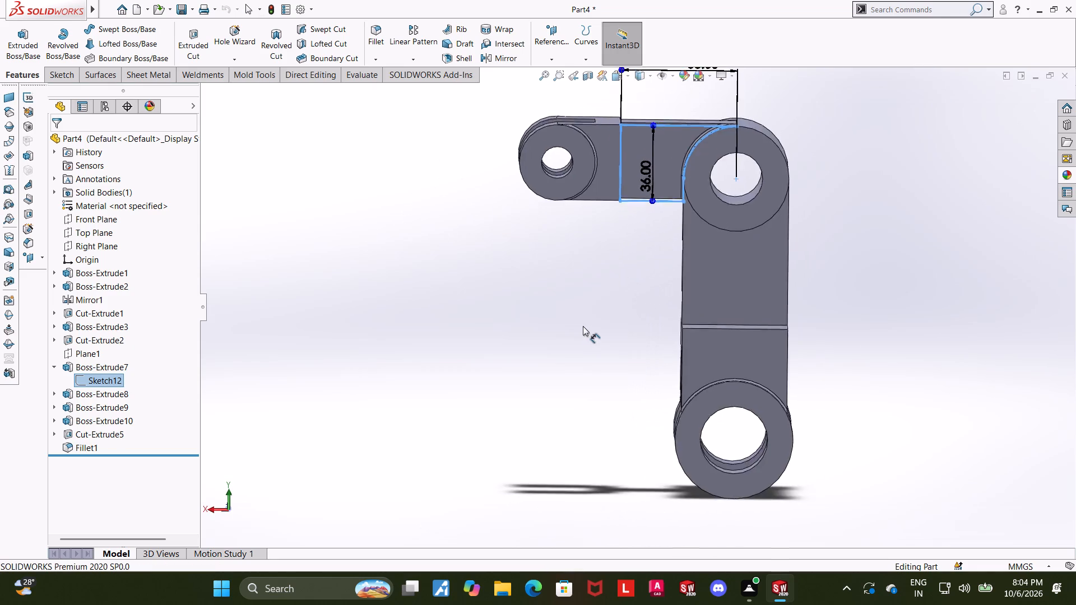
{"action": "scroll", "coordinate": [701, 128], "scroll_direction": "down", "scroll_amount": 7}
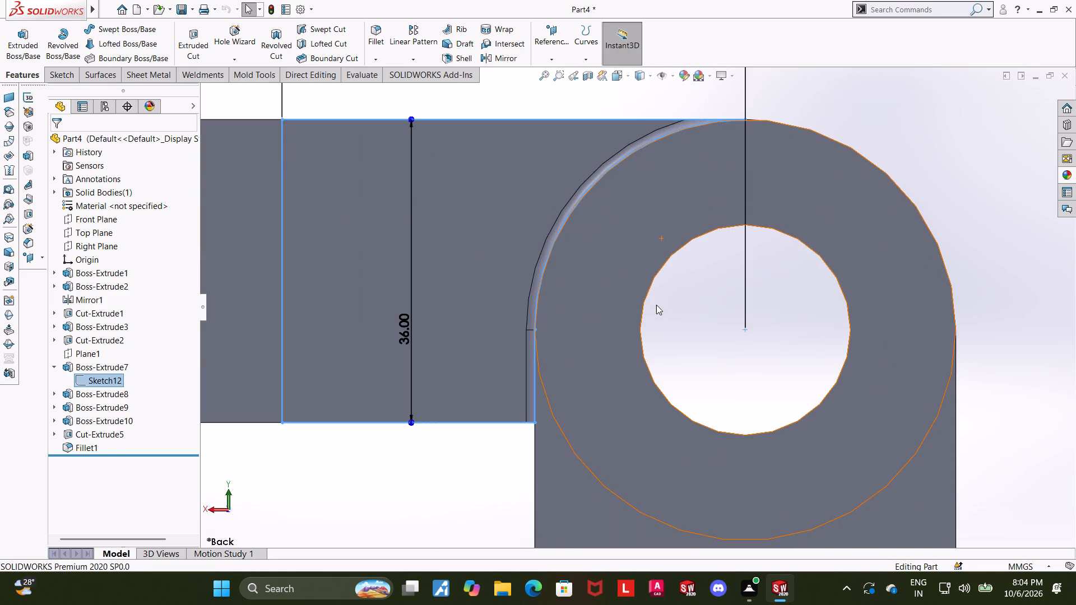
{"action": "scroll", "coordinate": [656, 305], "scroll_direction": "up", "scroll_amount": 3}
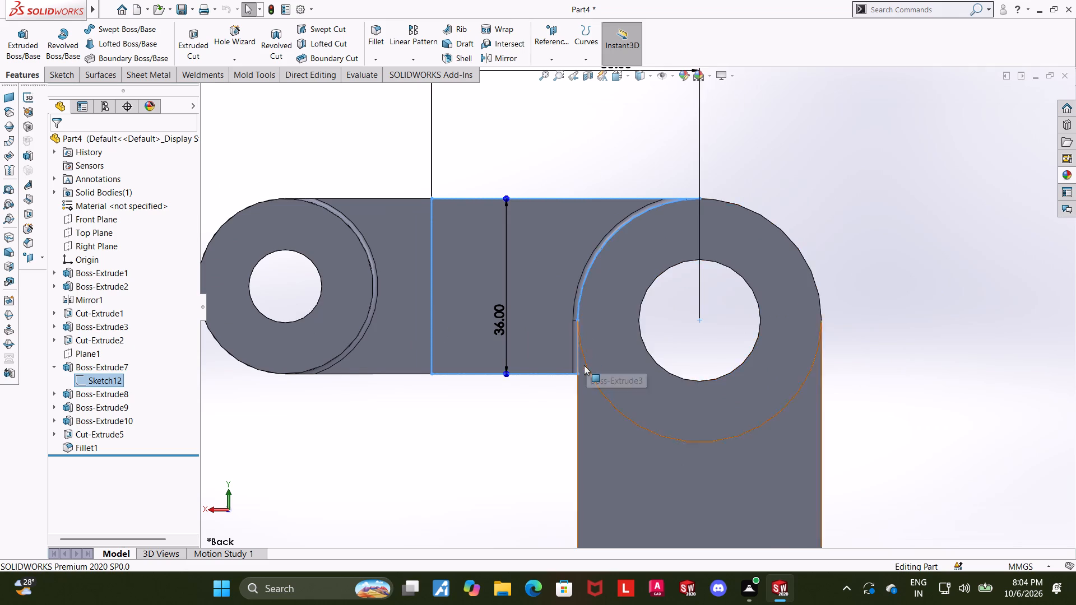
{"action": "scroll", "coordinate": [584, 365], "scroll_direction": "down", "scroll_amount": 2}
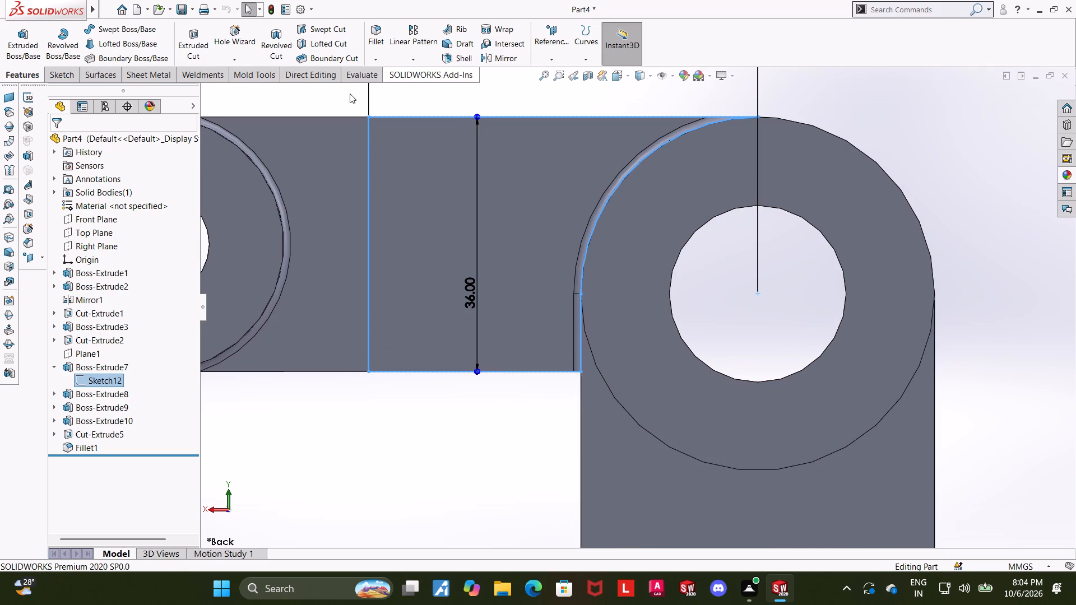
{"action": "left_click", "coordinate": [84, 376]}
{"action": "left_click", "coordinate": [94, 336]}
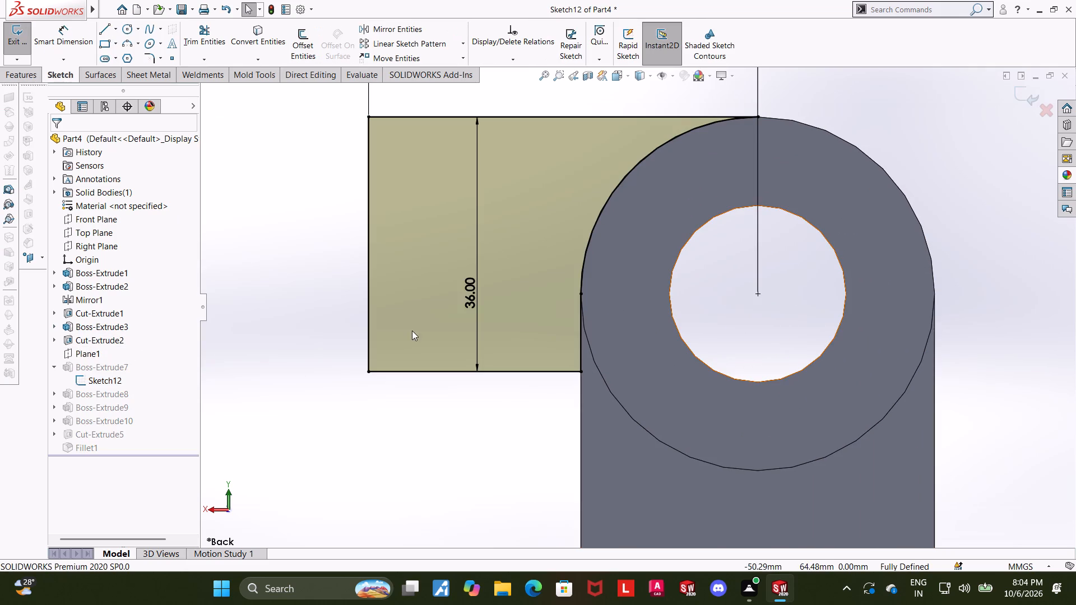
{"action": "left_click", "coordinate": [216, 40]}
{"action": "scroll", "coordinate": [546, 325], "scroll_direction": "down", "scroll_amount": 3}
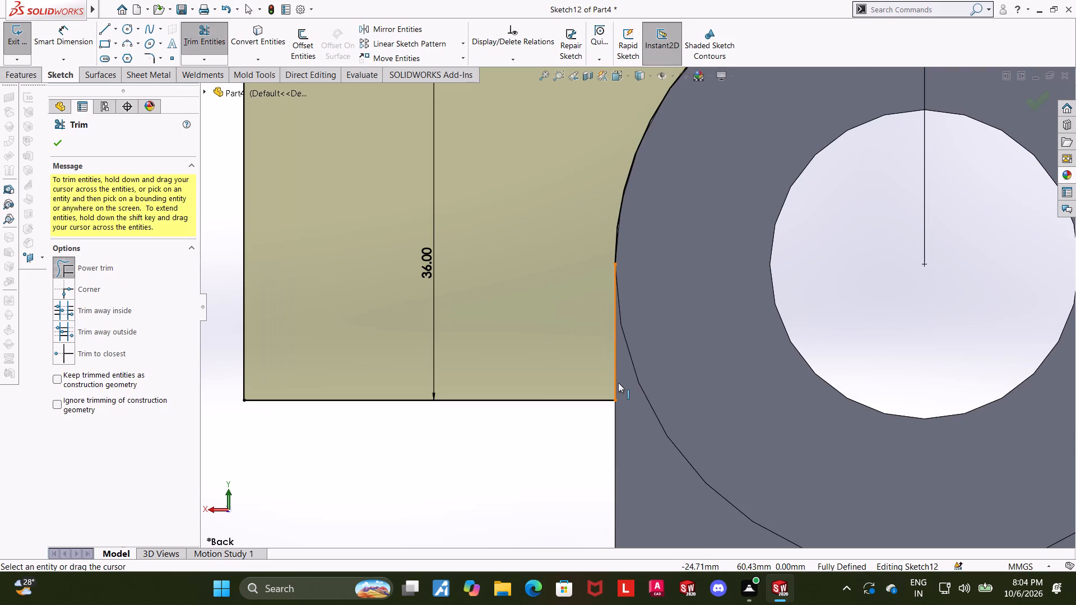
{"action": "left_click_drag", "start_coordinate": [629, 380], "coordinate": [592, 361]}
{"action": "scroll", "coordinate": [600, 367], "scroll_direction": "up", "scroll_amount": 5}
{"action": "left_click", "coordinate": [911, 342]}
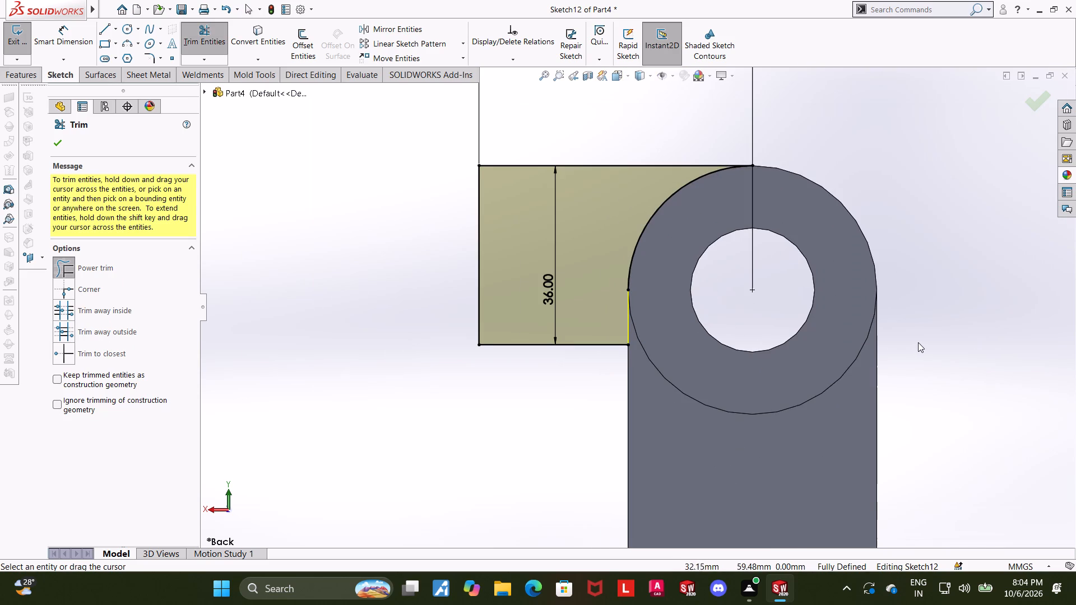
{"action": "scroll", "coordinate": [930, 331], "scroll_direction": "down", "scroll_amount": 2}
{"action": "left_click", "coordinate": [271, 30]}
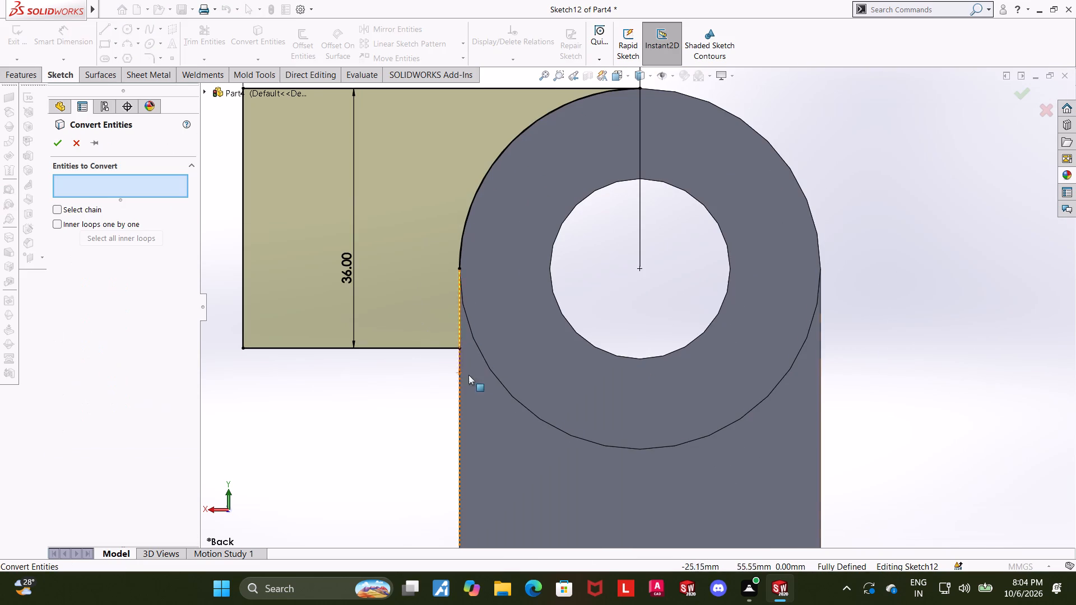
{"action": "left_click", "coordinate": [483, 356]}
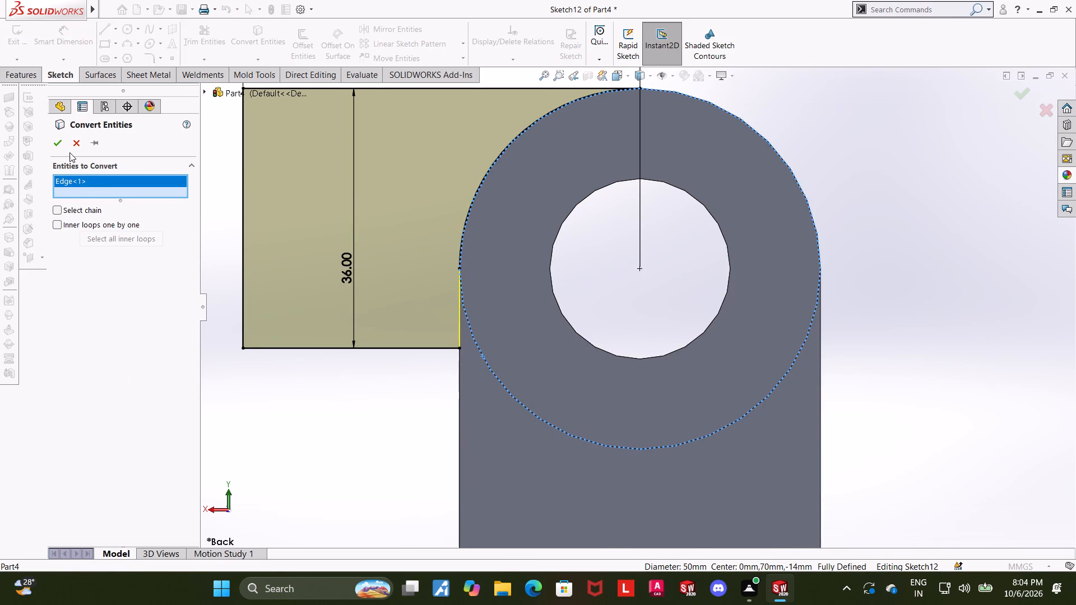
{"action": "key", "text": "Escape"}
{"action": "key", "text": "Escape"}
Delete the coincident relation on the lower horizontal line's endpoint at the stem's straight edge.
{"action": "left_click", "coordinate": [458, 351]}
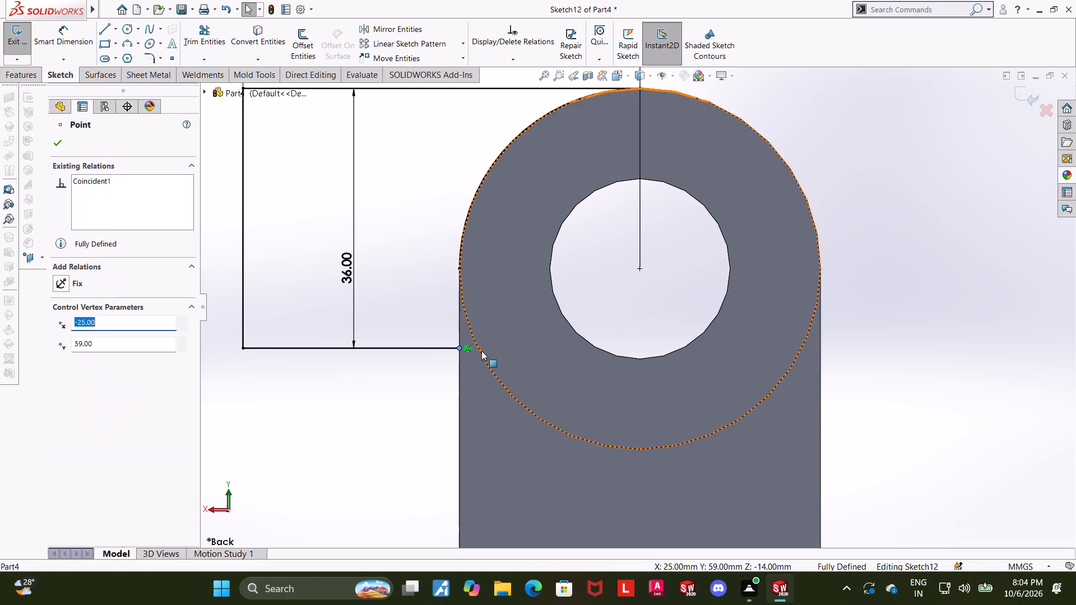
{"action": "left_click", "coordinate": [481, 351], "text": "ctrl"}
{"action": "right_click", "coordinate": [469, 350]}
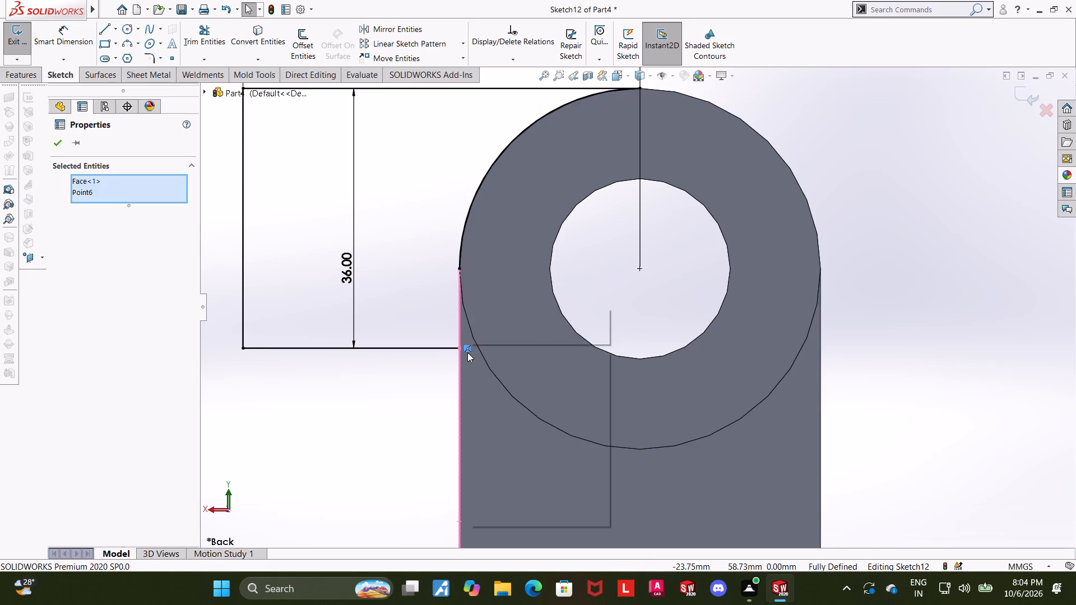
{"action": "left_click", "coordinate": [476, 483]}
{"action": "left_click", "coordinate": [315, 406]}
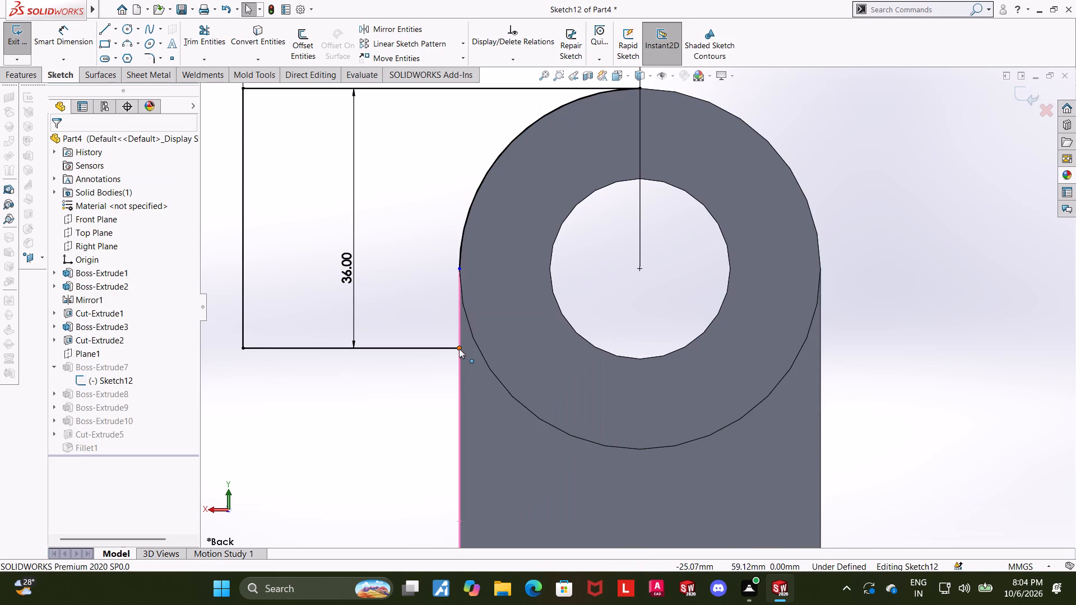
Make the lower horizontal line's free endpoint coincident with the top cylinder's outer circular edge.
{"action": "left_click", "coordinate": [459, 348]}
{"action": "left_click", "coordinate": [478, 348], "text": "ctrl"}
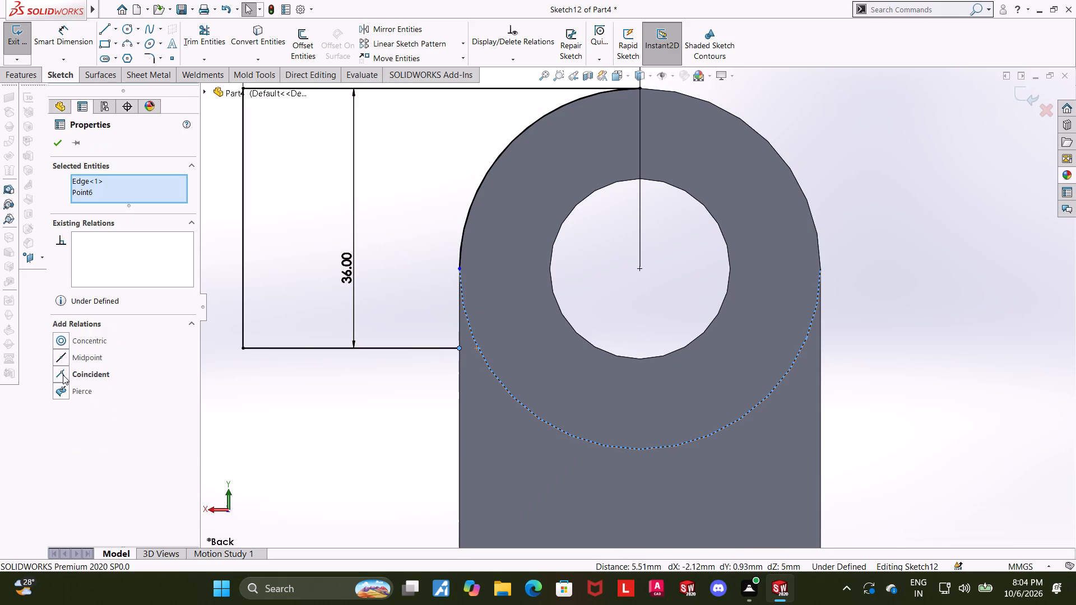
{"action": "left_click", "coordinate": [63, 375]}
{"action": "left_click", "coordinate": [239, 376]}
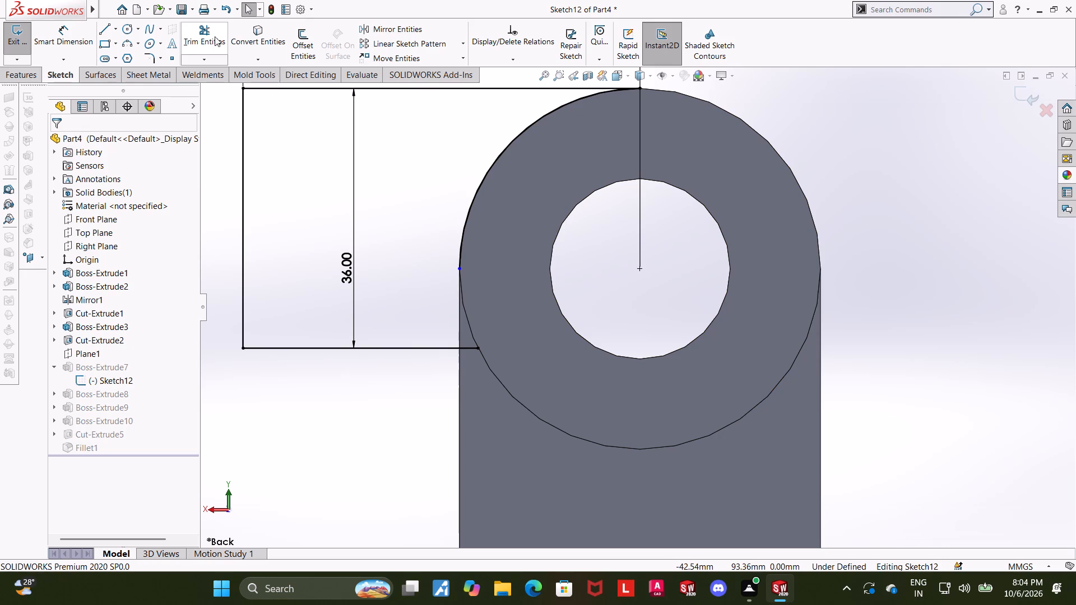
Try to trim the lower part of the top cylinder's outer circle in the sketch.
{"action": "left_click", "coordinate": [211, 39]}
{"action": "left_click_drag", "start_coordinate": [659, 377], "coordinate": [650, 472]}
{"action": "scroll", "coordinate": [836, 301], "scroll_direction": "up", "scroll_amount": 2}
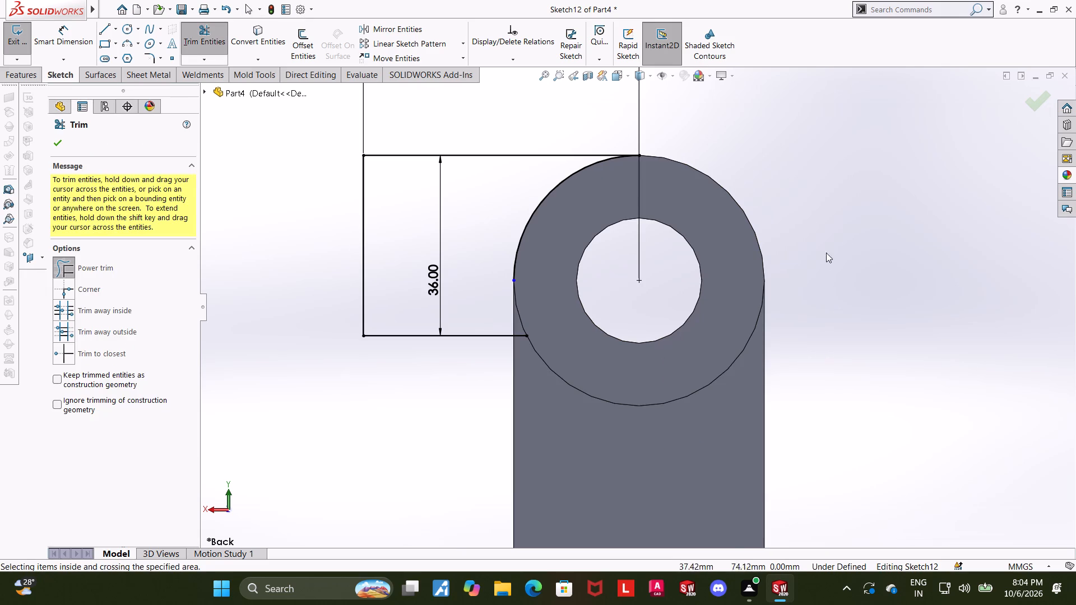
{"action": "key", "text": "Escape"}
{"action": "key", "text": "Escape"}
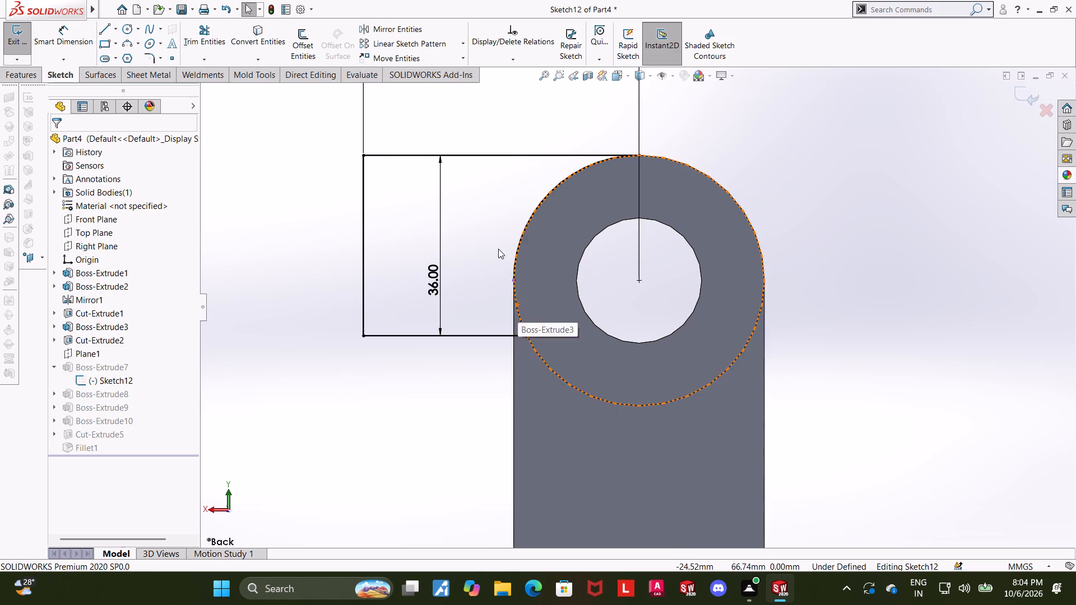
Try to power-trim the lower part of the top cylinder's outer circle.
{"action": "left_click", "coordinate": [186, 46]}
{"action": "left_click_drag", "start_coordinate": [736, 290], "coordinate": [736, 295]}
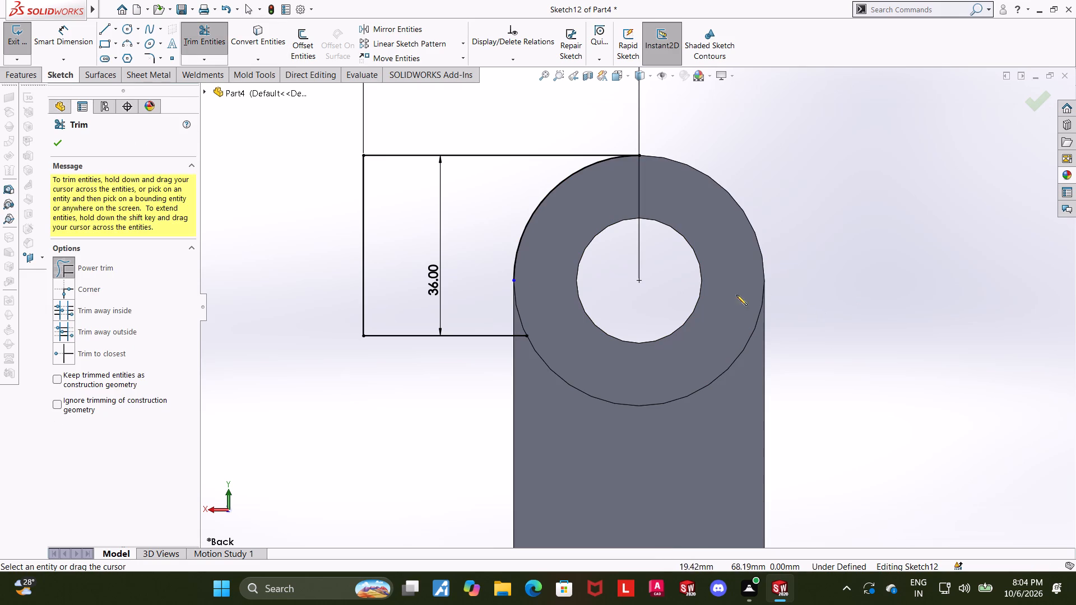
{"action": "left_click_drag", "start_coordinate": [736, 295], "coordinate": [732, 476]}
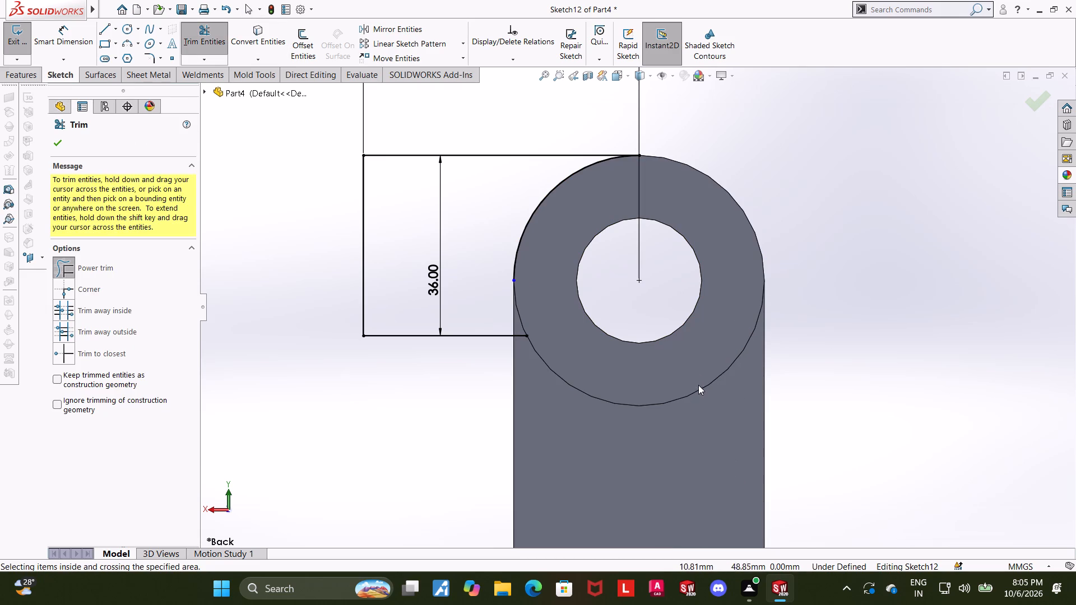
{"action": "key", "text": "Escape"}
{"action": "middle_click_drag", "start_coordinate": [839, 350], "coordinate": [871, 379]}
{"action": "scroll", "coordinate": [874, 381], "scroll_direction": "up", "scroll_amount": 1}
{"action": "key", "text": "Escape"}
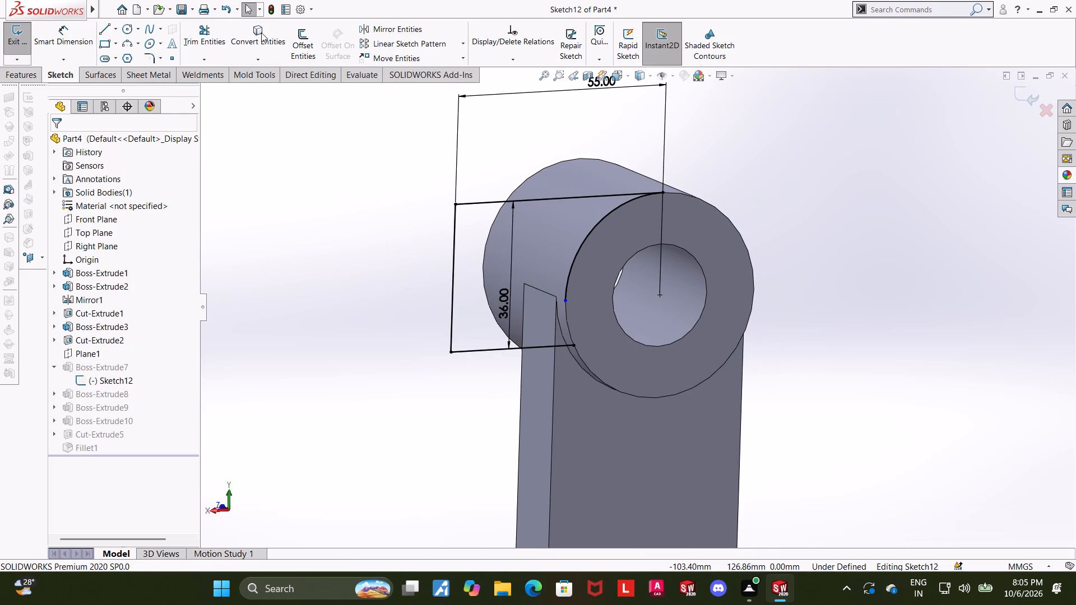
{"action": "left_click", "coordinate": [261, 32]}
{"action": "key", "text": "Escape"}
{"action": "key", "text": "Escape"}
Merge the arc's free lower endpoint with the lower horizontal line's endpoint on the cylinder edge, and exit Sketch12.
{"action": "middle_click_drag", "start_coordinate": [858, 298], "coordinate": [846, 297]}
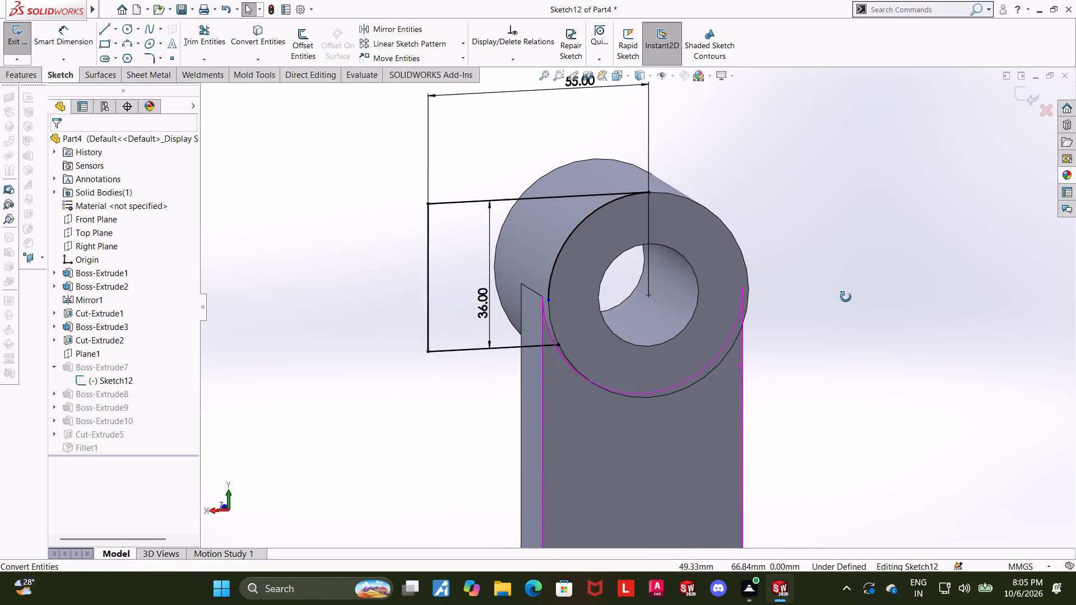
{"action": "middle_click_drag", "start_coordinate": [846, 297], "coordinate": [845, 296]}
{"action": "scroll", "coordinate": [693, 303], "scroll_direction": "down", "scroll_amount": 3}
{"action": "left_click", "coordinate": [431, 299]}
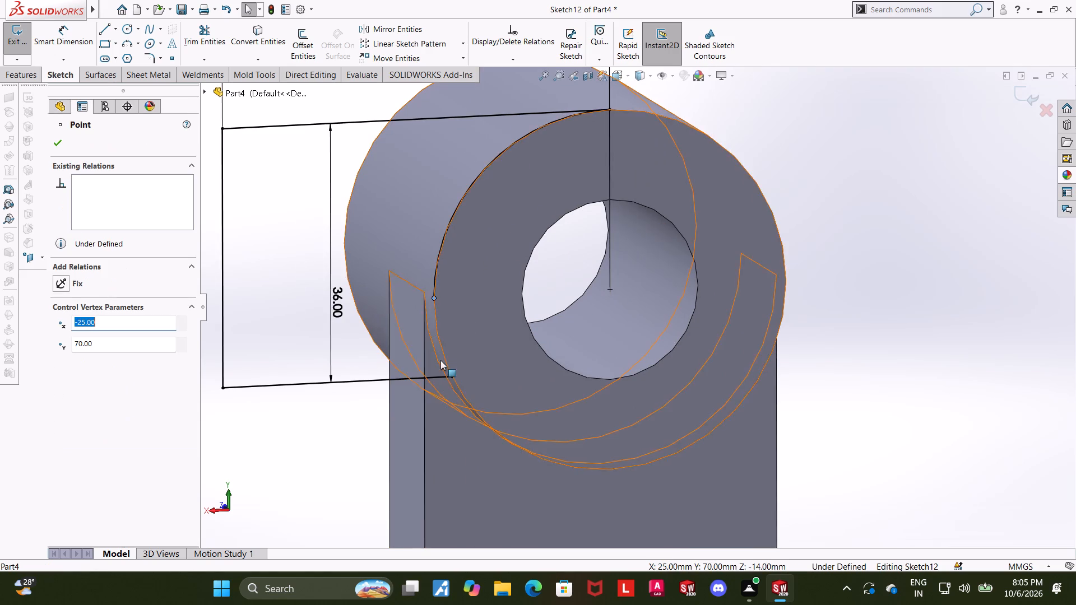
{"action": "left_click", "coordinate": [451, 377], "text": "ctrl"}
{"action": "left_click", "coordinate": [65, 386]}
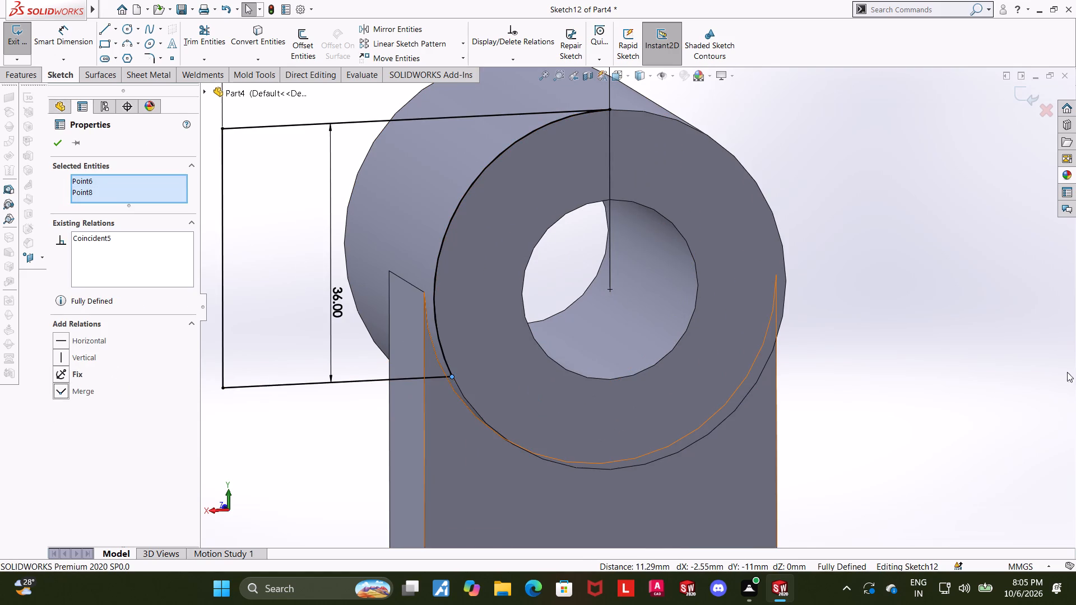
{"action": "left_click", "coordinate": [1075, 364]}
{"action": "scroll", "coordinate": [998, 360], "scroll_direction": "up", "scroll_amount": 3}
{"action": "left_click", "coordinate": [966, 352]}
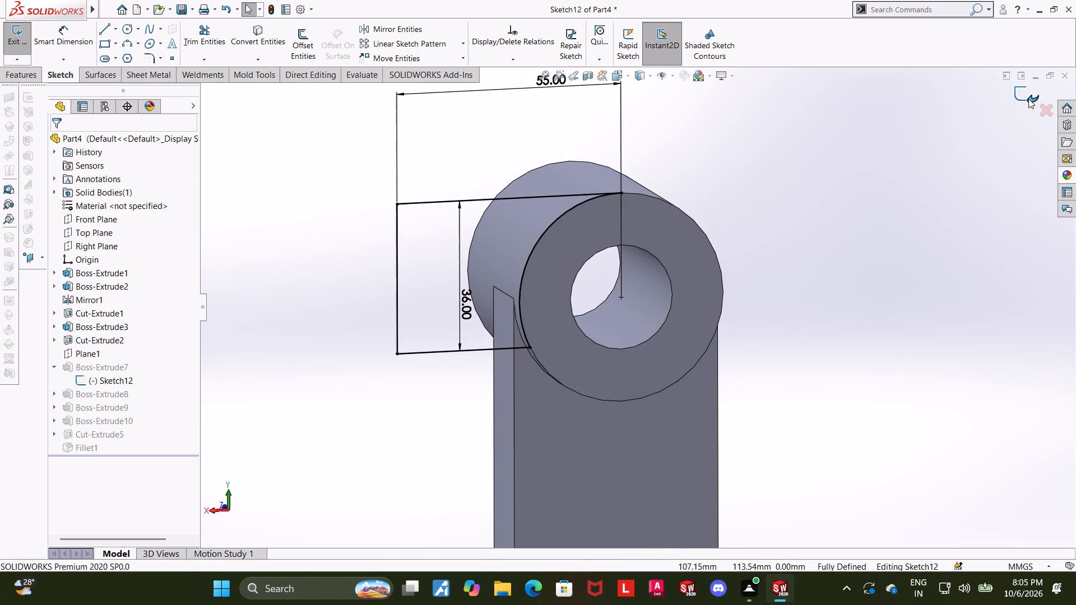
{"action": "left_click", "coordinate": [1028, 99]}
Examine the rebuilt side arm's junction with the top cylinder and stem from below, the side and above.
{"action": "scroll", "coordinate": [785, 314], "scroll_direction": "up", "scroll_amount": 2}
{"action": "middle_click_drag", "start_coordinate": [715, 318], "coordinate": [864, 285]}
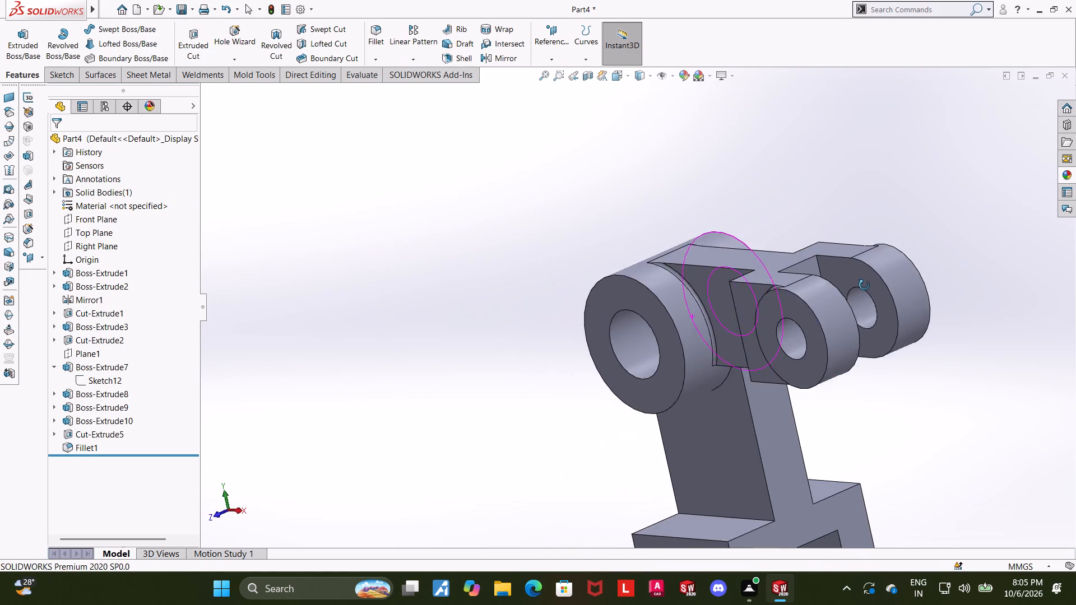
{"action": "middle_click_drag", "start_coordinate": [864, 285], "coordinate": [872, 217]}
{"action": "scroll", "coordinate": [820, 268], "scroll_direction": "down", "scroll_amount": 4}
{"action": "middle_click_drag", "start_coordinate": [740, 334], "coordinate": [741, 297]}
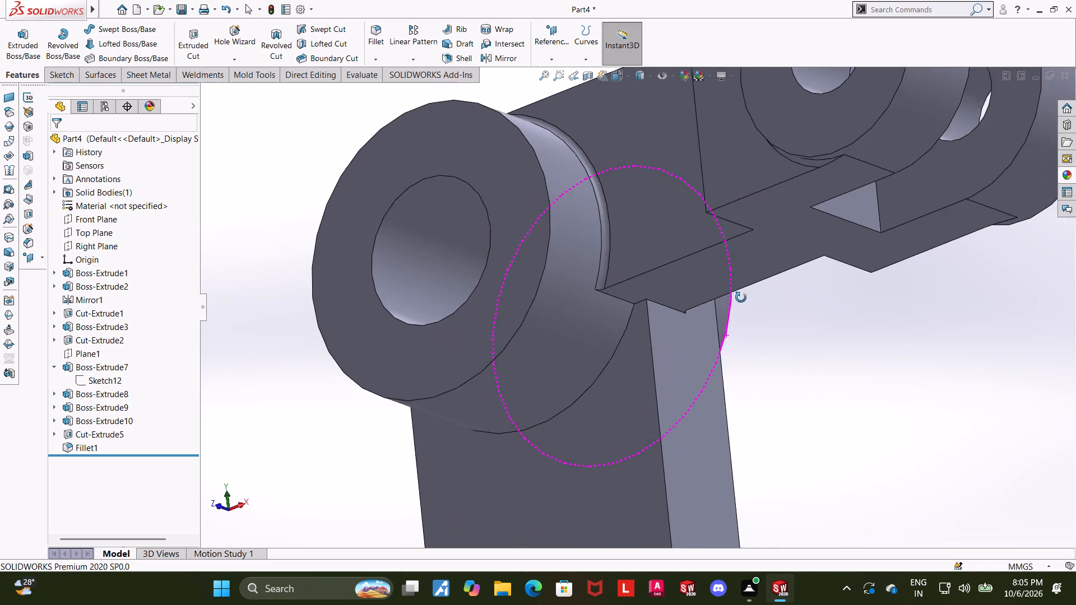
{"action": "middle_click_drag", "start_coordinate": [741, 297], "coordinate": [753, 358]}
{"action": "scroll", "coordinate": [711, 341], "scroll_direction": "up", "scroll_amount": 2}
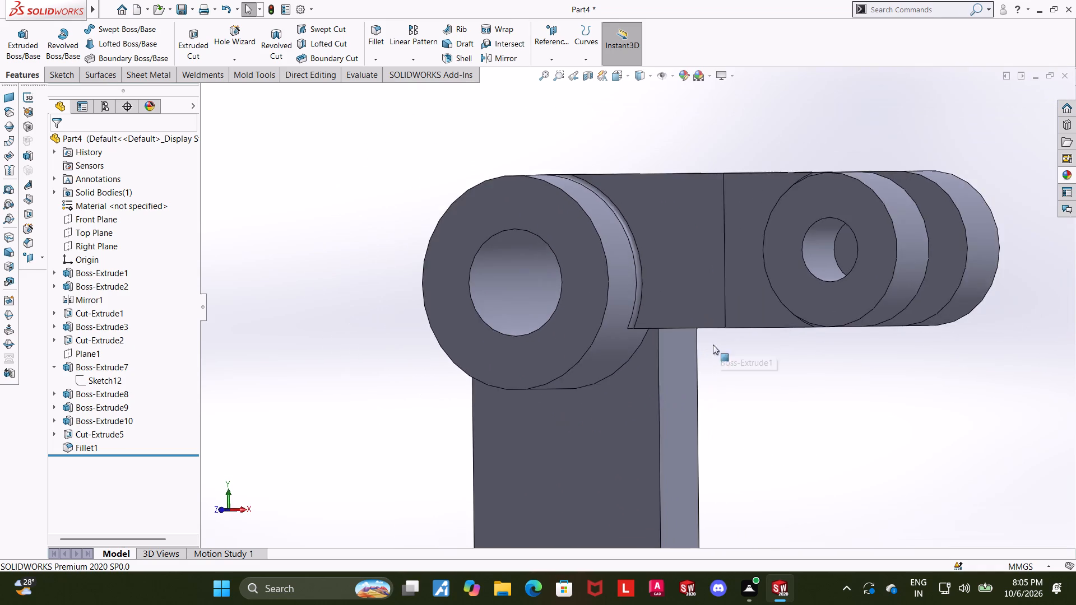
{"action": "scroll", "coordinate": [734, 338], "scroll_direction": "up", "scroll_amount": 1}
{"action": "middle_click_drag", "start_coordinate": [734, 338], "coordinate": [709, 368]}
{"action": "scroll", "coordinate": [709, 368], "scroll_direction": "up", "scroll_amount": 2}
{"action": "scroll", "coordinate": [767, 256], "scroll_direction": "down", "scroll_amount": 2}
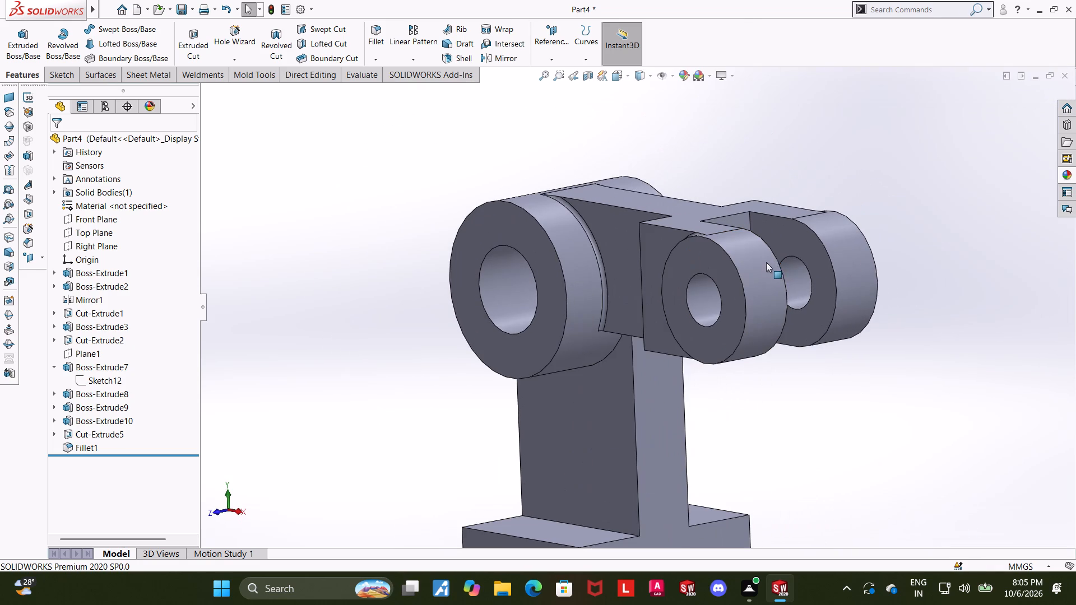
{"action": "scroll", "coordinate": [623, 388], "scroll_direction": "down", "scroll_amount": 4}
{"action": "scroll", "coordinate": [668, 286], "scroll_direction": "down", "scroll_amount": 4}
{"action": "middle_click_drag", "start_coordinate": [688, 278], "coordinate": [721, 257]}
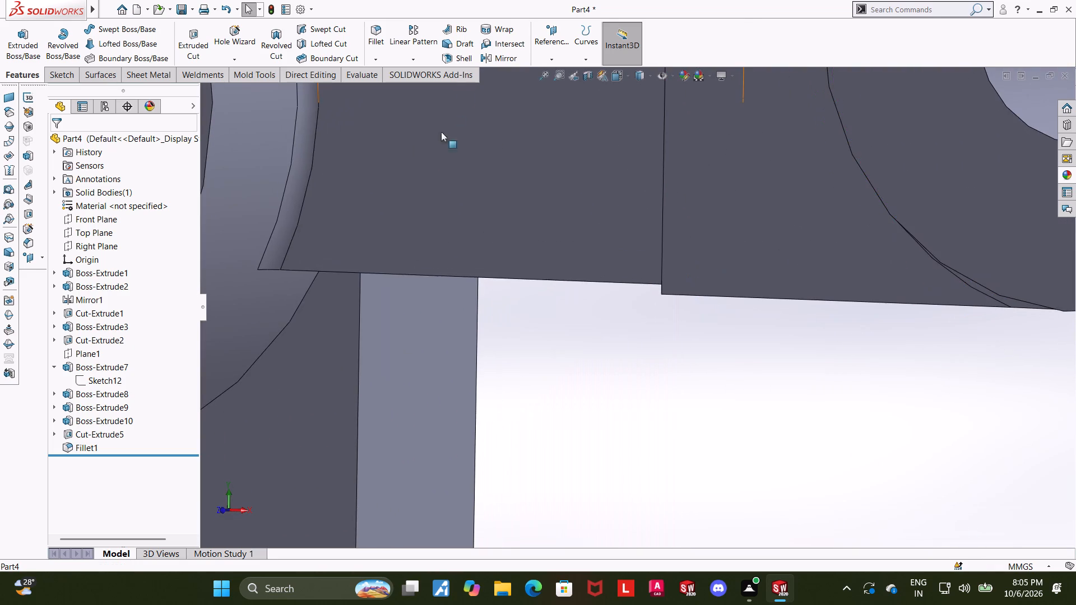
{"action": "scroll", "coordinate": [567, 105], "scroll_direction": "up", "scroll_amount": 3}
{"action": "middle_click_drag", "start_coordinate": [469, 295], "coordinate": [467, 206]}
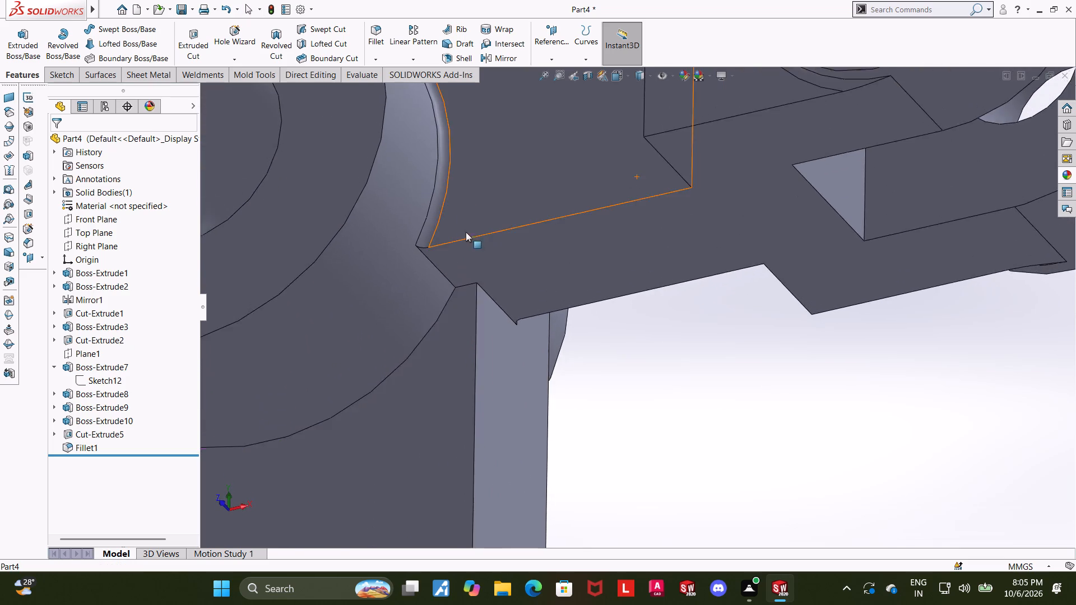
{"action": "scroll", "coordinate": [463, 236], "scroll_direction": "up", "scroll_amount": 3}
{"action": "middle_click_drag", "start_coordinate": [498, 249], "coordinate": [511, 329]}
{"action": "scroll", "coordinate": [509, 308], "scroll_direction": "up", "scroll_amount": 4}
{"action": "scroll", "coordinate": [616, 241], "scroll_direction": "up", "scroll_amount": 1}
{"action": "middle_click_drag", "start_coordinate": [614, 241], "coordinate": [498, 288]}
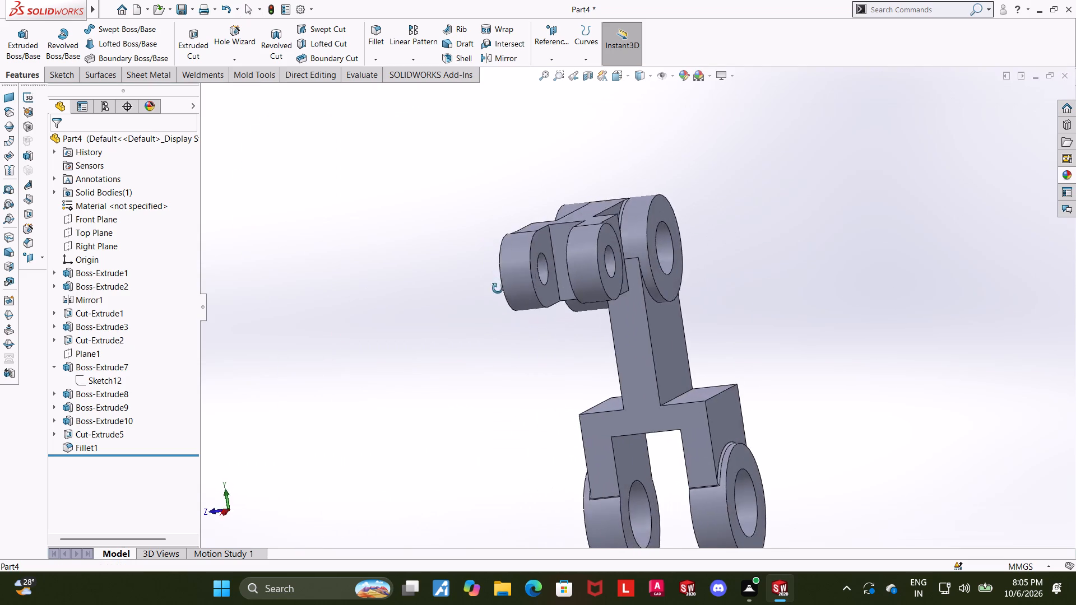
{"action": "middle_click_drag", "start_coordinate": [498, 288], "coordinate": [508, 347]}
{"action": "middle_click_drag", "start_coordinate": [729, 312], "coordinate": [688, 355]}
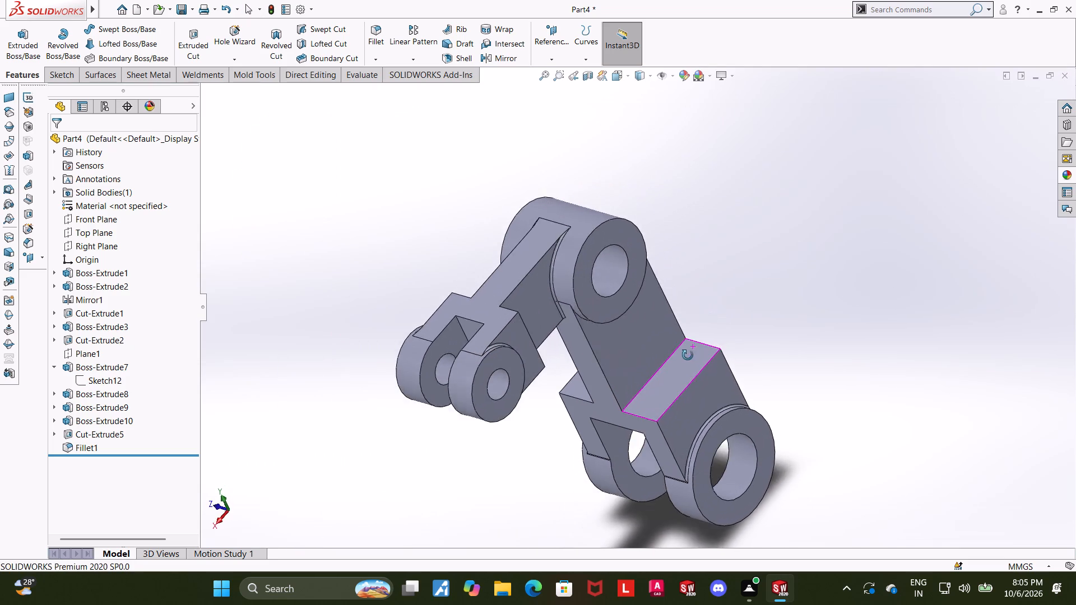
{"action": "middle_click_drag", "start_coordinate": [688, 355], "coordinate": [716, 333]}
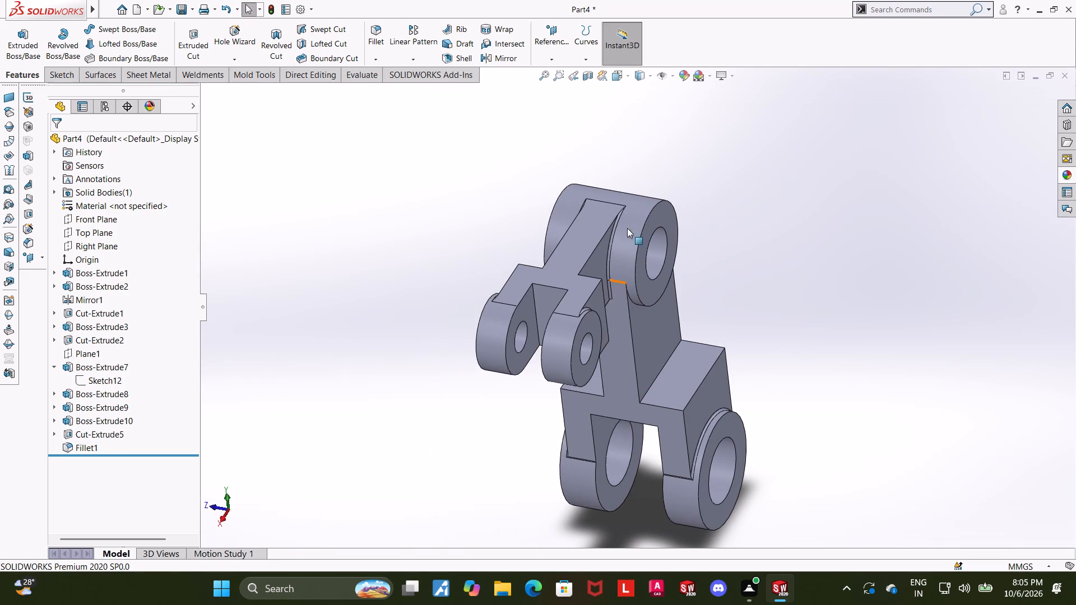
Orient the part to a standard isometric view from the fork arm's side and inspect the whole model.
{"action": "left_click", "coordinate": [616, 77]}
{"action": "left_click", "coordinate": [537, 365]}
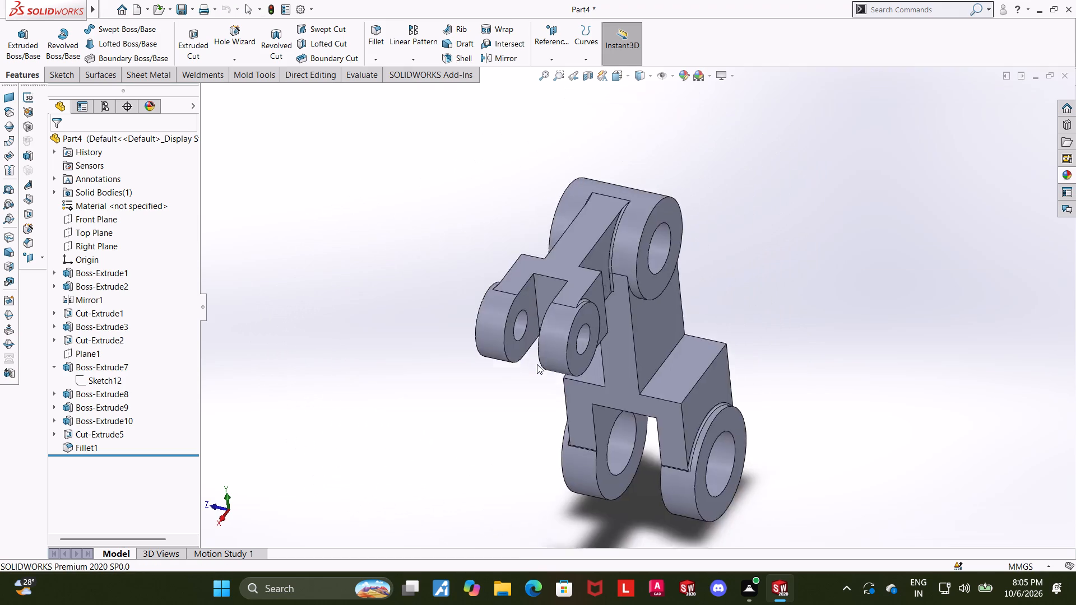
{"action": "scroll", "coordinate": [717, 179], "scroll_direction": "down", "scroll_amount": 2}
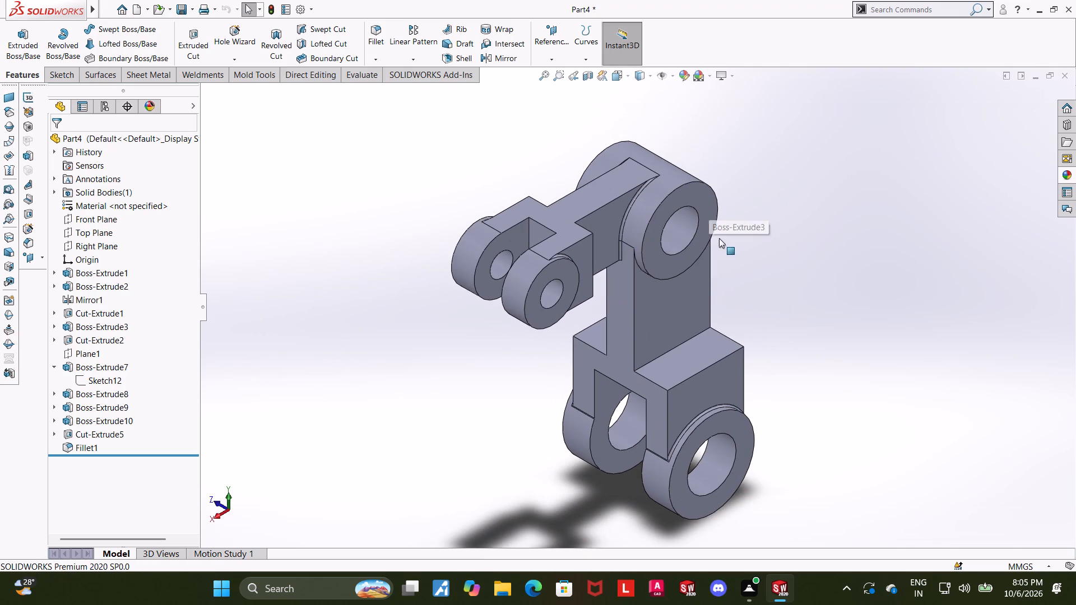
{"action": "scroll", "coordinate": [719, 238], "scroll_direction": "up", "scroll_amount": 1}
{"action": "scroll", "coordinate": [697, 336], "scroll_direction": "down", "scroll_amount": 1}
{"action": "scroll", "coordinate": [718, 434], "scroll_direction": "up", "scroll_amount": 1}
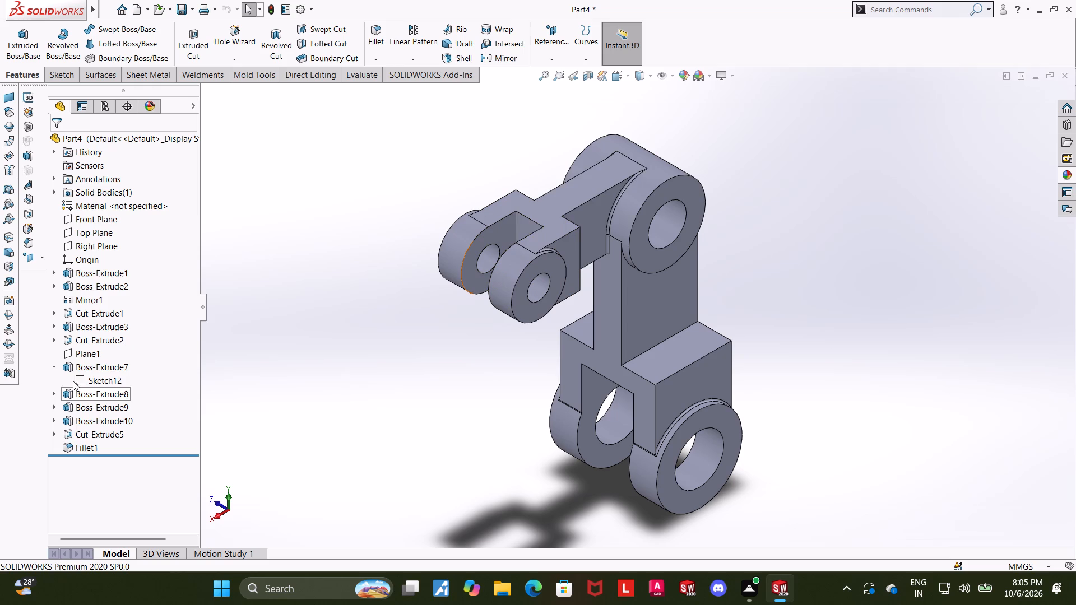
Highlight the side arm's Boss-Extrude7 in the model, collapse its feature tree entry and clear the selection.
{"action": "left_click", "coordinate": [77, 366]}
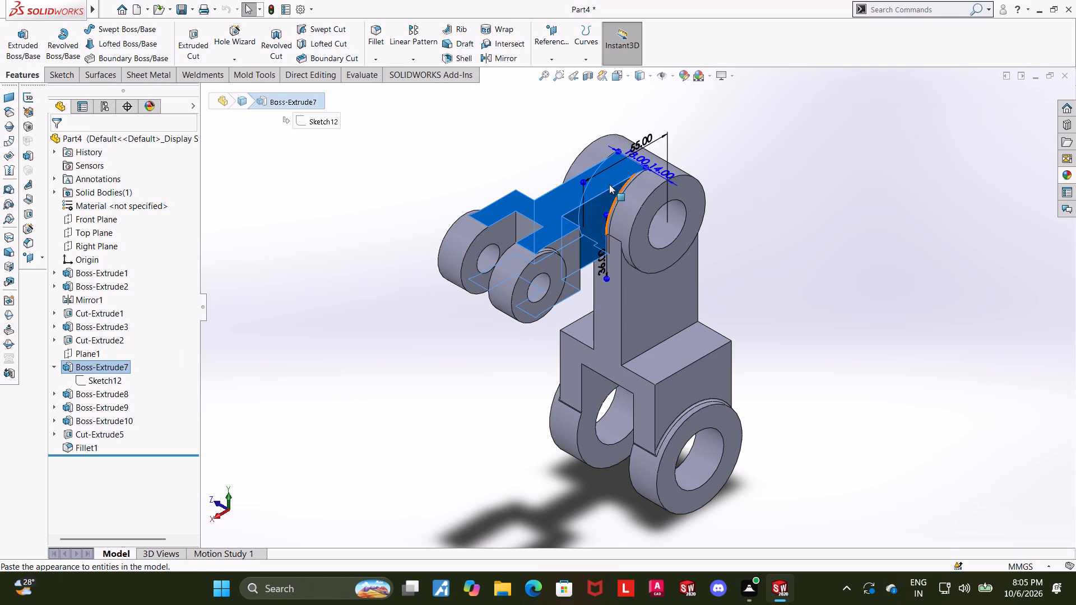
{"action": "left_click", "coordinate": [55, 363]}
{"action": "left_click", "coordinate": [782, 295]}
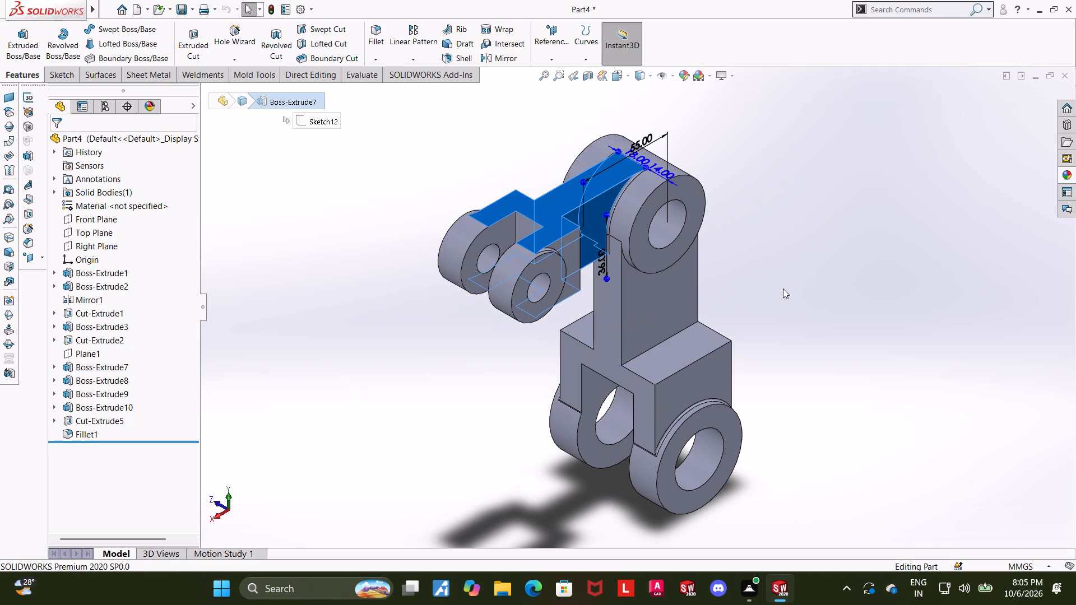
{"action": "scroll", "coordinate": [762, 356], "scroll_direction": "up", "scroll_amount": 1}
{"action": "scroll", "coordinate": [684, 390], "scroll_direction": "down", "scroll_amount": 1}
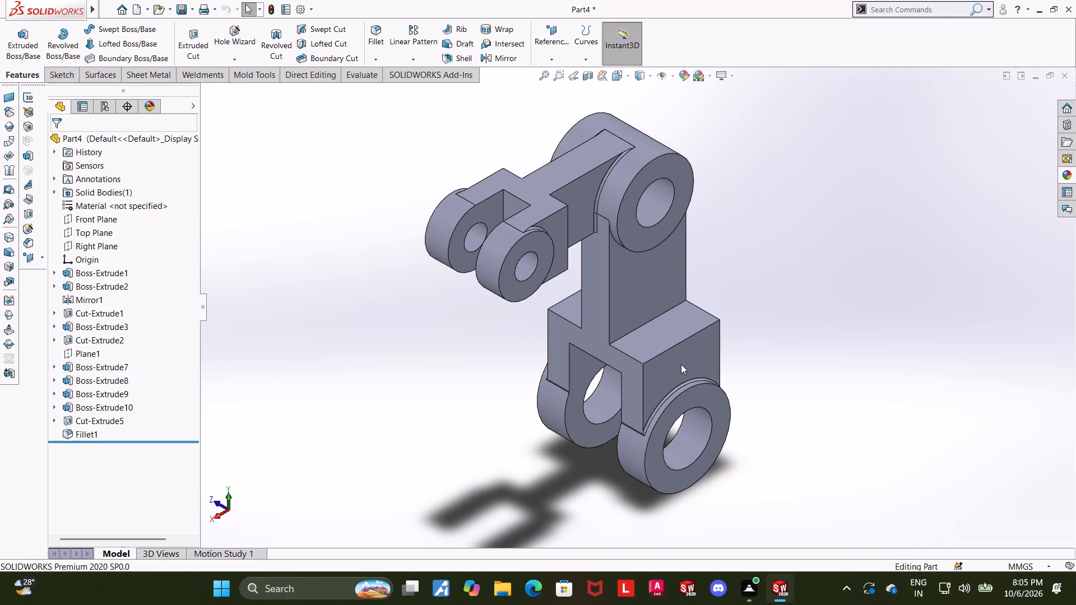
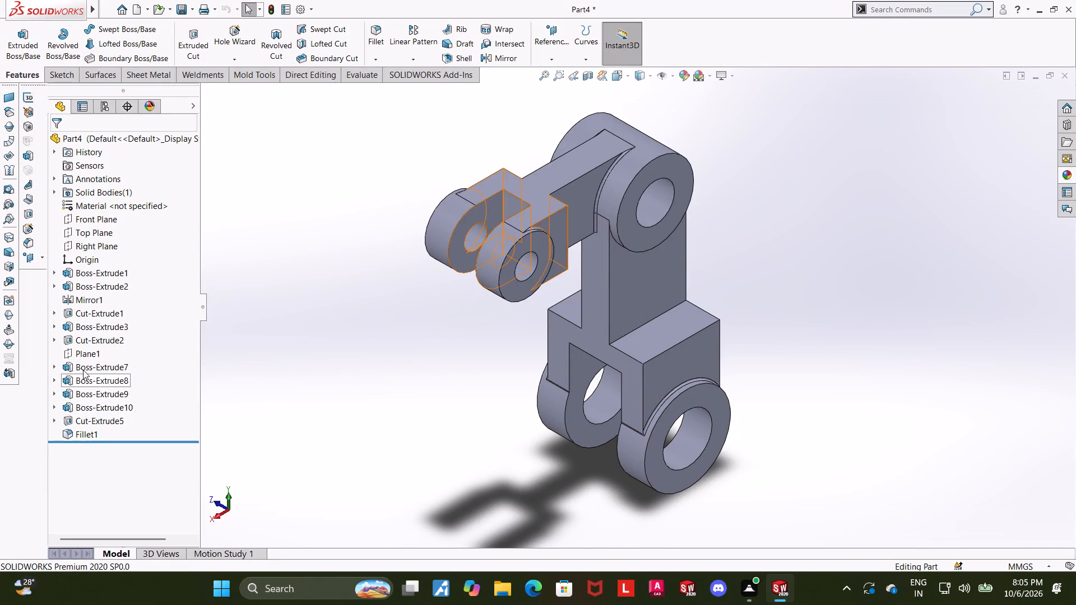
Examine the sketch dimensions of Boss-Extrude1, the fork-and-arm extrusion, from several angles and return to the isometric view.
{"action": "left_click", "coordinate": [94, 268]}
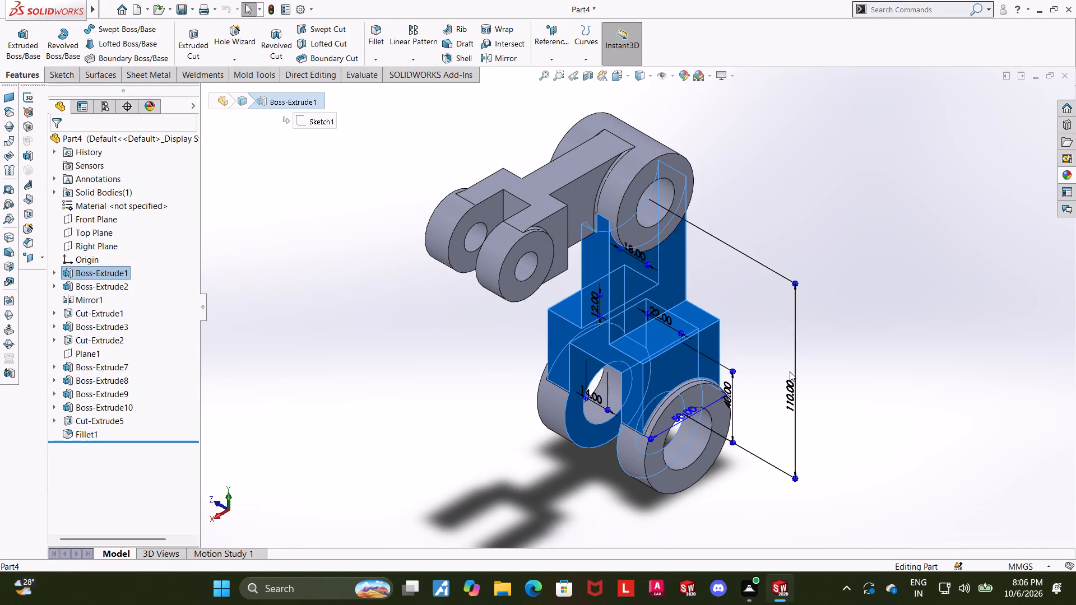
{"action": "middle_click_drag", "start_coordinate": [814, 385], "coordinate": [887, 294]}
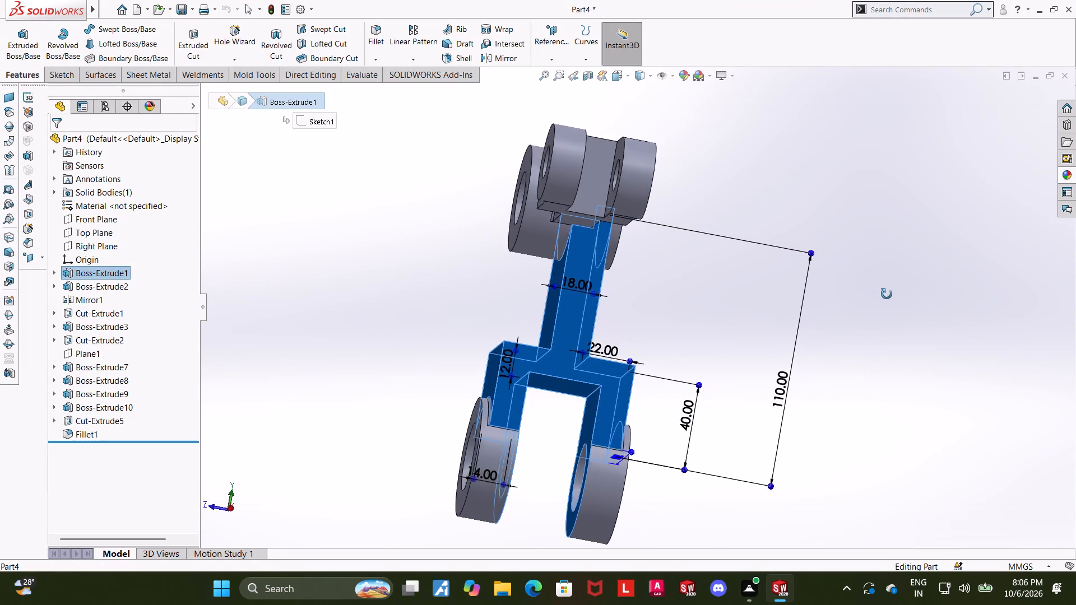
{"action": "middle_click_drag", "start_coordinate": [887, 294], "coordinate": [870, 320]}
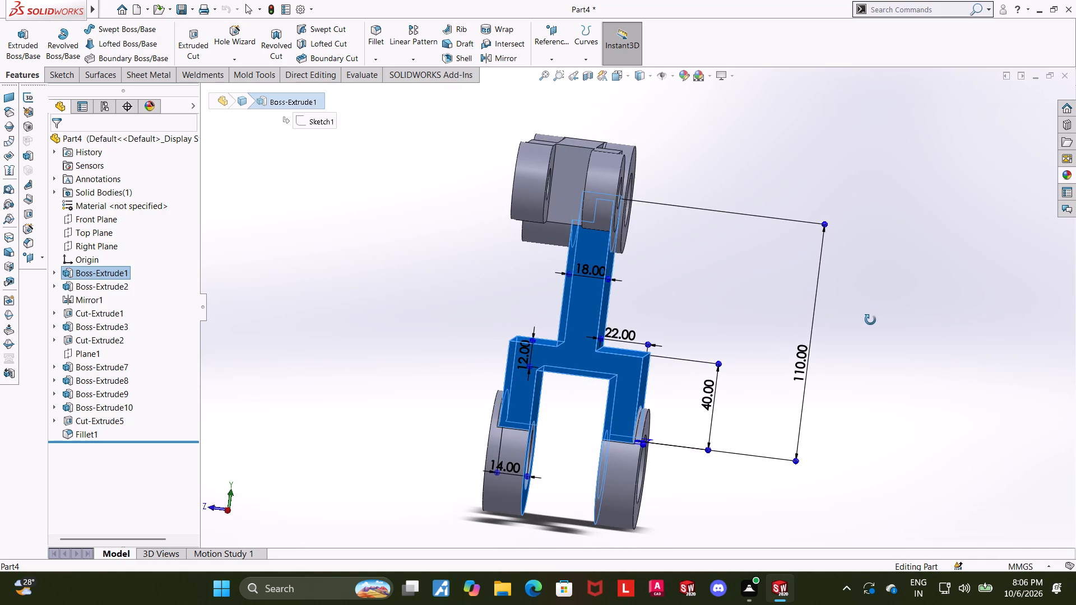
{"action": "middle_click_drag", "start_coordinate": [870, 320], "coordinate": [873, 320]}
{"action": "scroll", "coordinate": [800, 348], "scroll_direction": "down", "scroll_amount": 2}
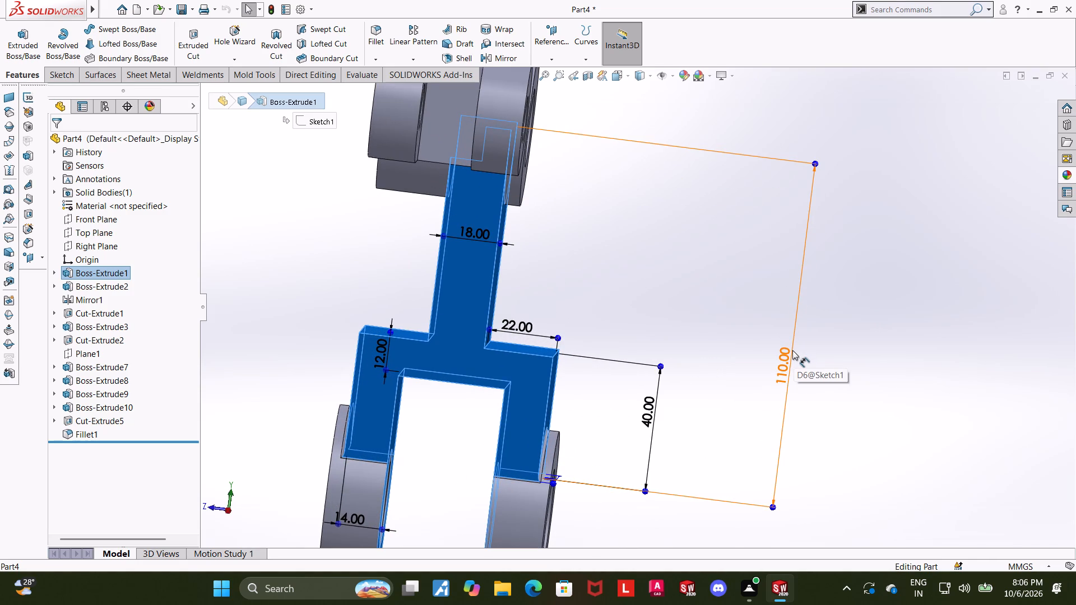
{"action": "scroll", "coordinate": [792, 350], "scroll_direction": "up", "scroll_amount": 2}
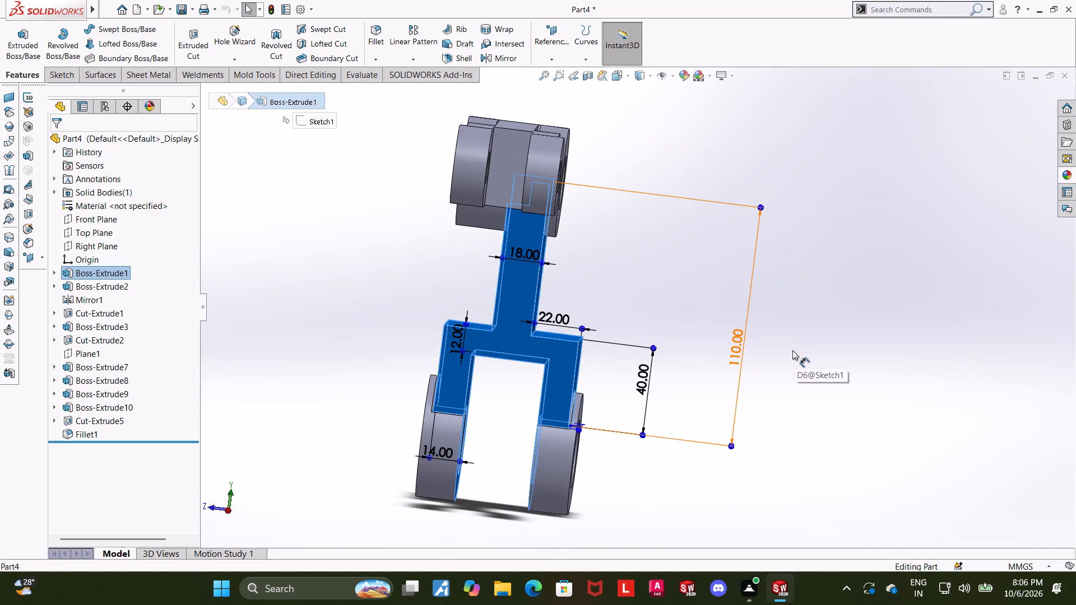
{"action": "scroll", "coordinate": [551, 392], "scroll_direction": "down", "scroll_amount": 2}
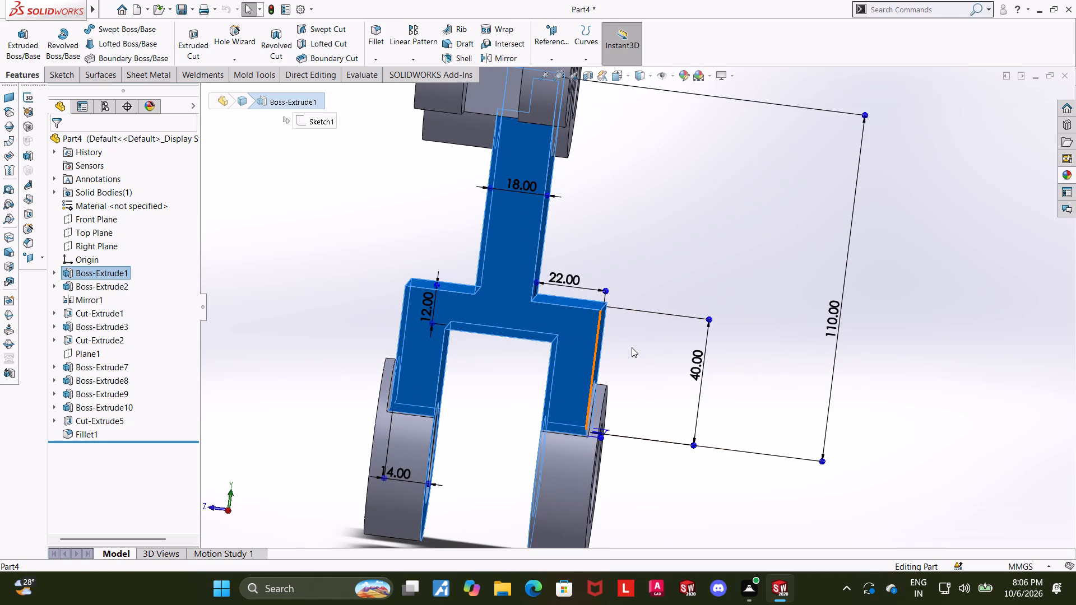
{"action": "scroll", "coordinate": [632, 347], "scroll_direction": "up", "scroll_amount": 2}
{"action": "middle_click_drag", "start_coordinate": [913, 332], "coordinate": [892, 339]}
{"action": "left_click", "coordinate": [892, 341]}
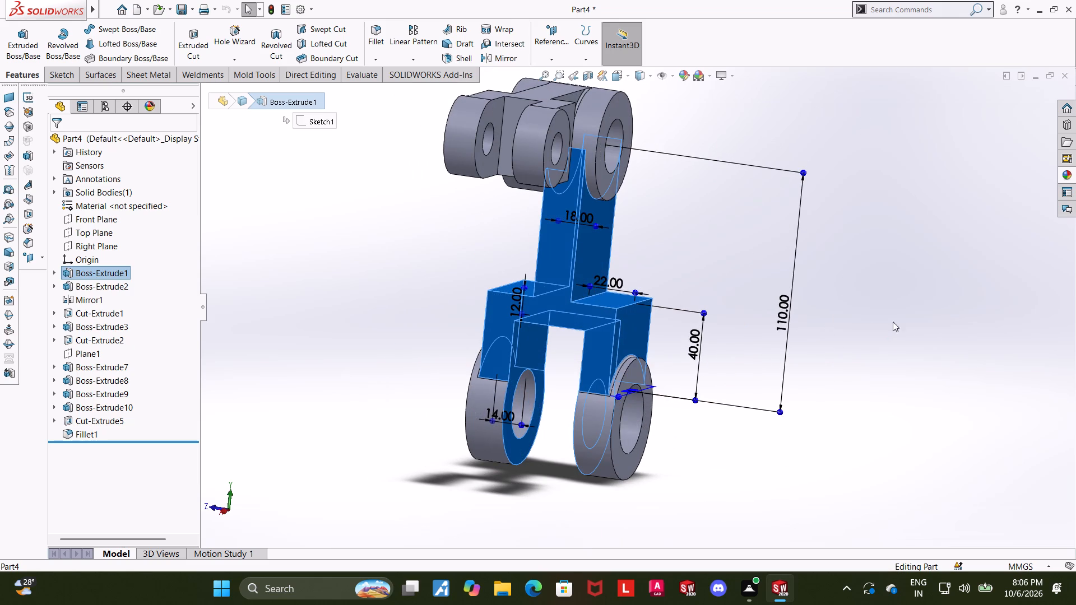
{"action": "left_click", "coordinate": [626, 68]}
{"action": "left_click", "coordinate": [551, 292]}
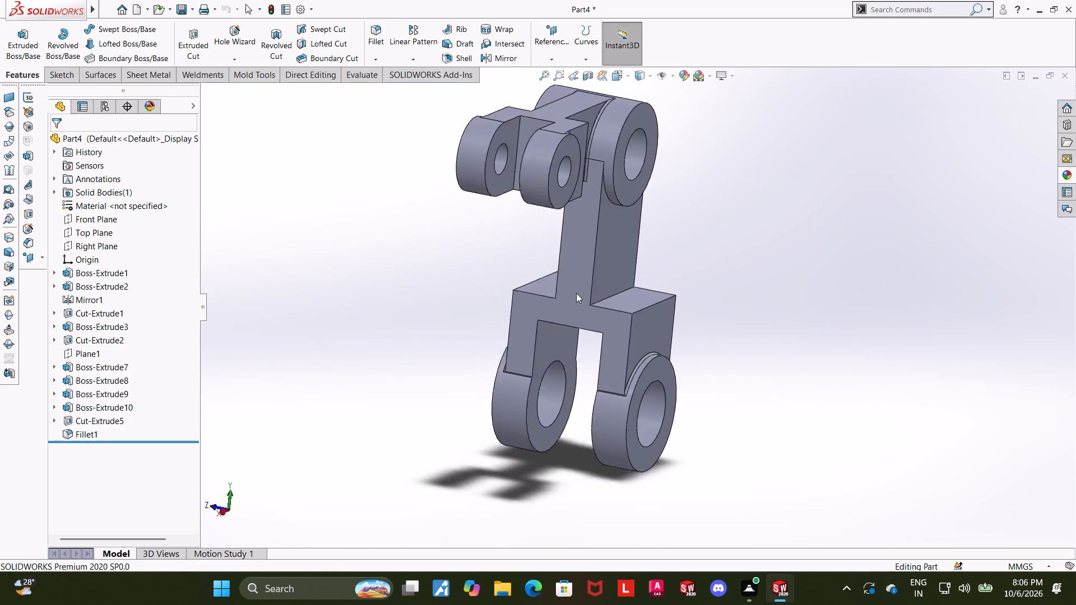
{"action": "scroll", "coordinate": [720, 263], "scroll_direction": "down", "scroll_amount": 1}
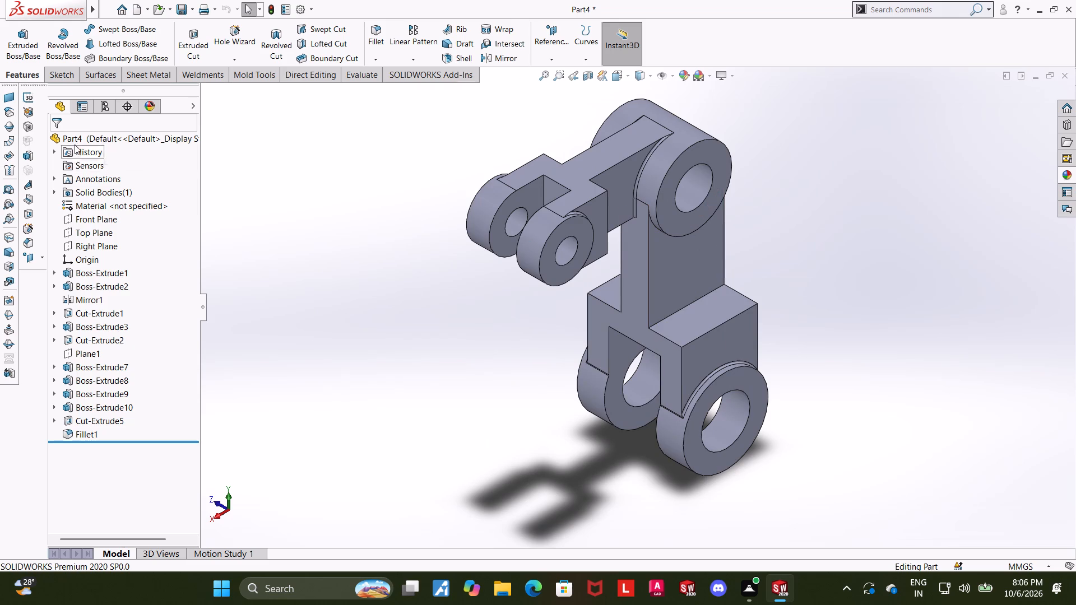
Change the appearance of the whole part to white from the standard colour swatches.
{"action": "right_click", "coordinate": [75, 142]}
{"action": "left_click", "coordinate": [98, 125]}
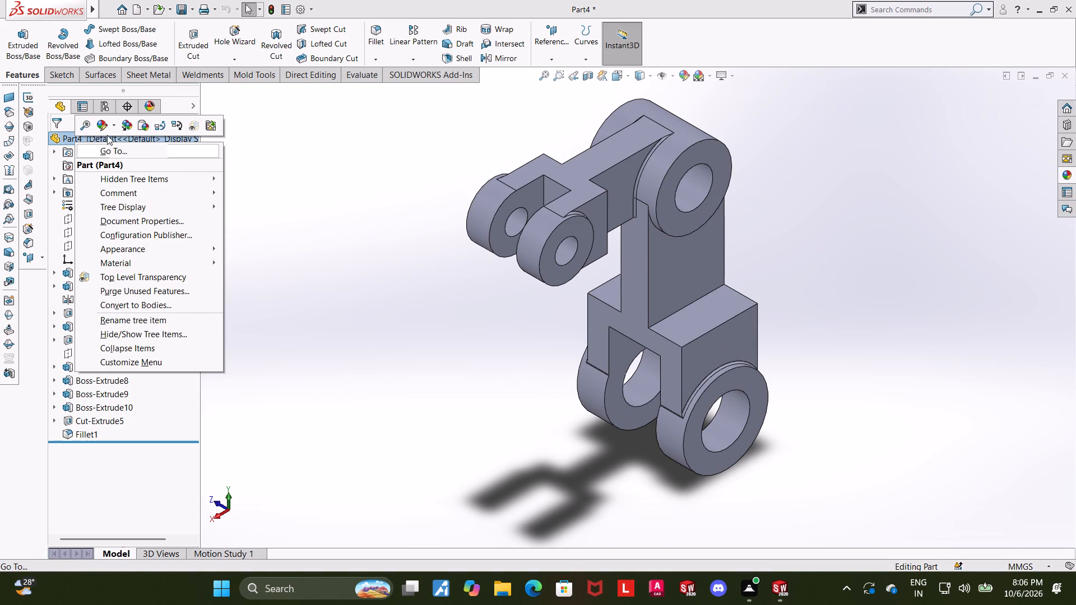
{"action": "left_click", "coordinate": [104, 129]}
{"action": "left_click", "coordinate": [105, 125]}
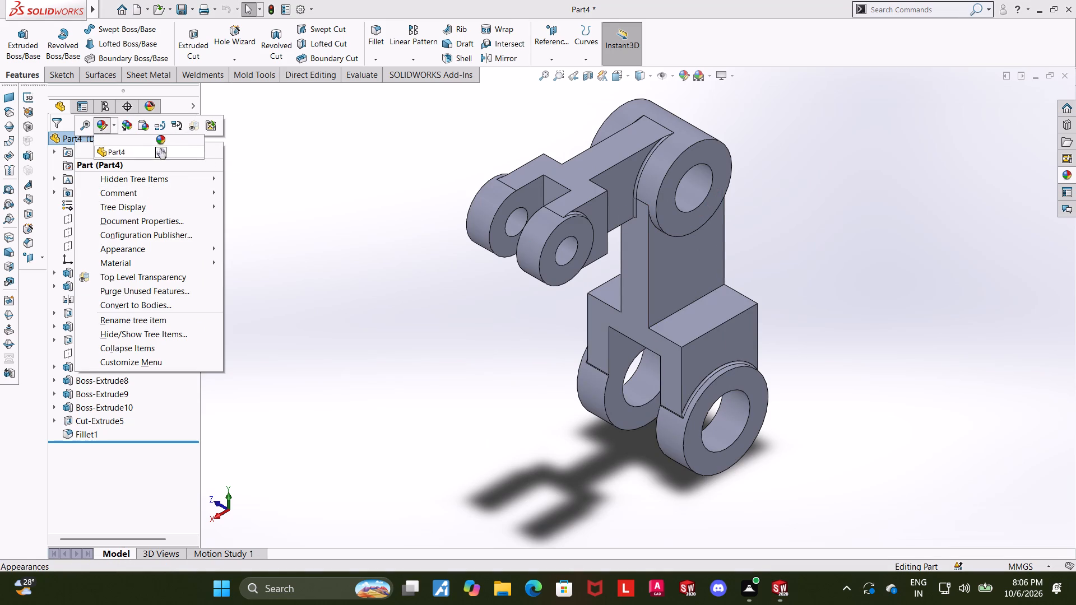
{"action": "left_click", "coordinate": [160, 148]}
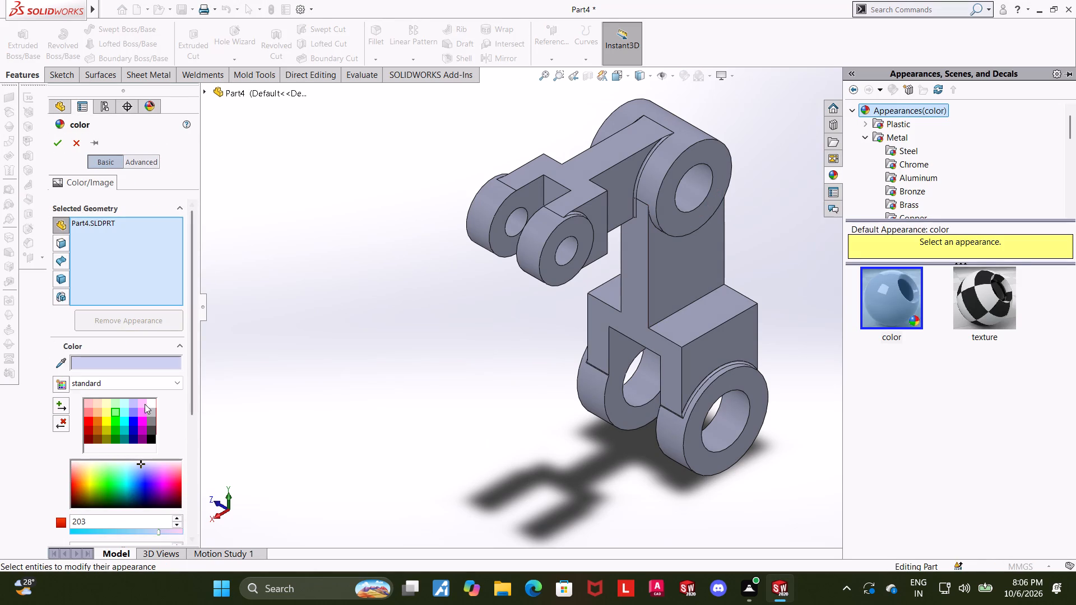
{"action": "left_click", "coordinate": [146, 403]}
{"action": "left_click", "coordinate": [376, 392]}
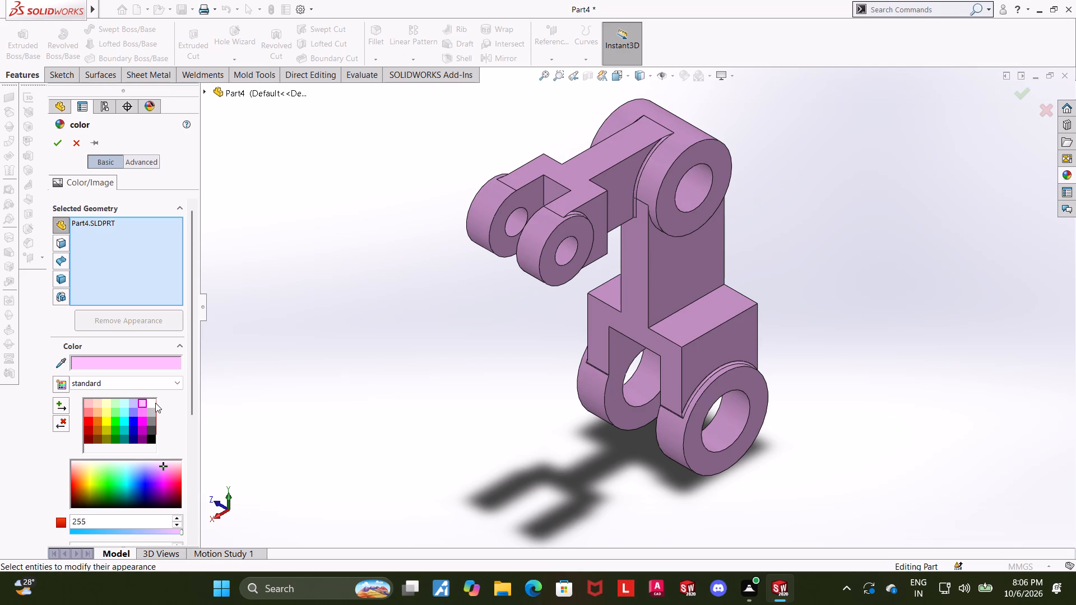
{"action": "left_click", "coordinate": [155, 403]}
{"action": "left_click", "coordinate": [62, 148]}
{"action": "left_click", "coordinate": [406, 296]}
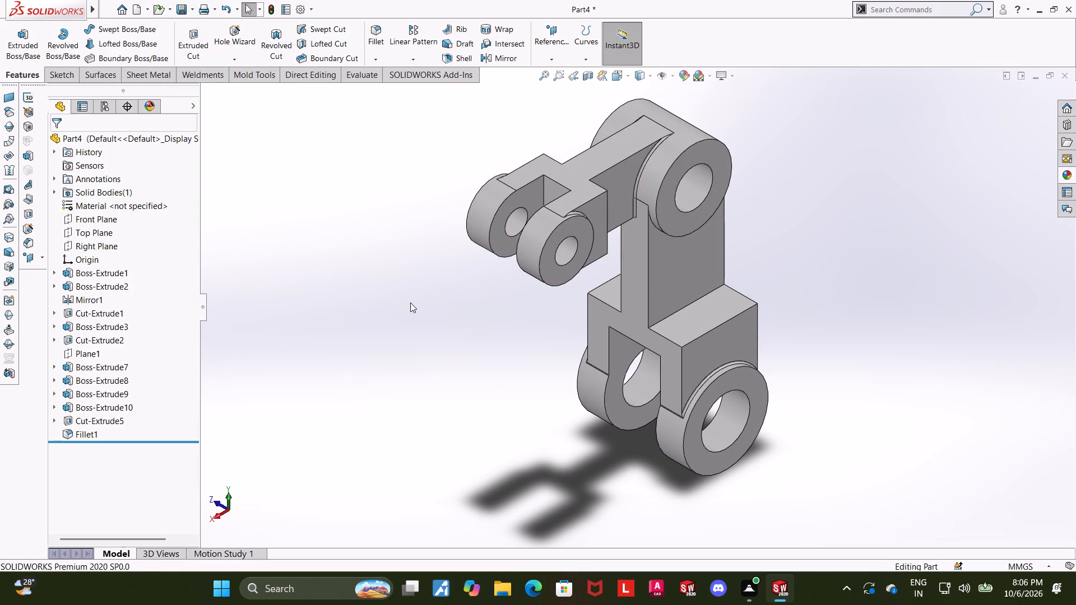
Colour the five inner hole faces of the small fork, upper boss and lower fork dark grey from the standard swatches.
{"action": "left_click", "coordinate": [564, 245]}
{"action": "left_click", "coordinate": [520, 221], "text": "ctrl"}
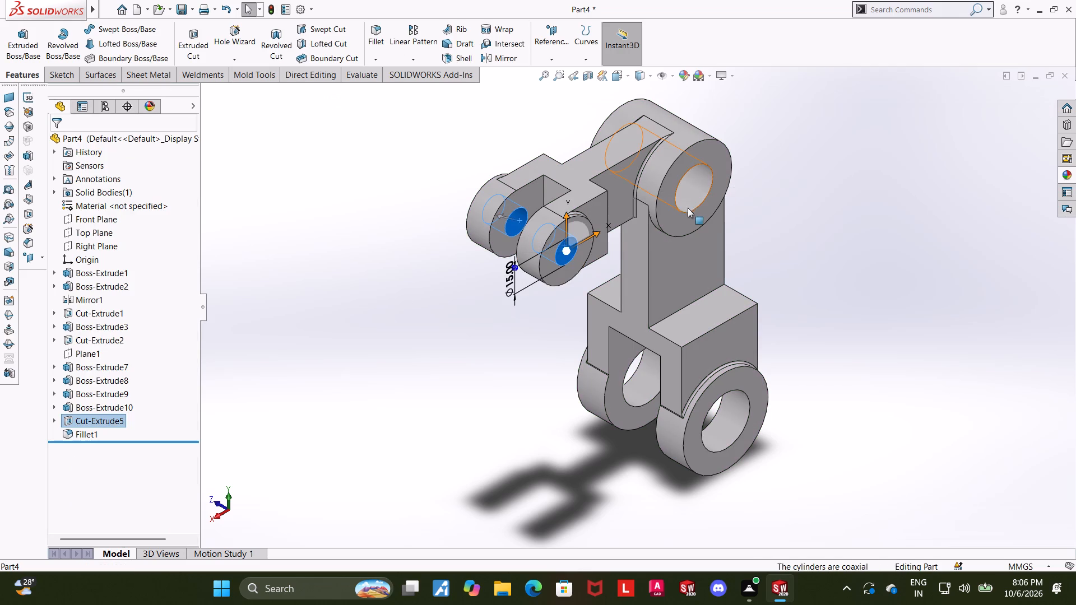
{"action": "left_click", "coordinate": [679, 198], "text": "ctrl"}
{"action": "left_click", "coordinate": [642, 398], "text": "ctrl"}
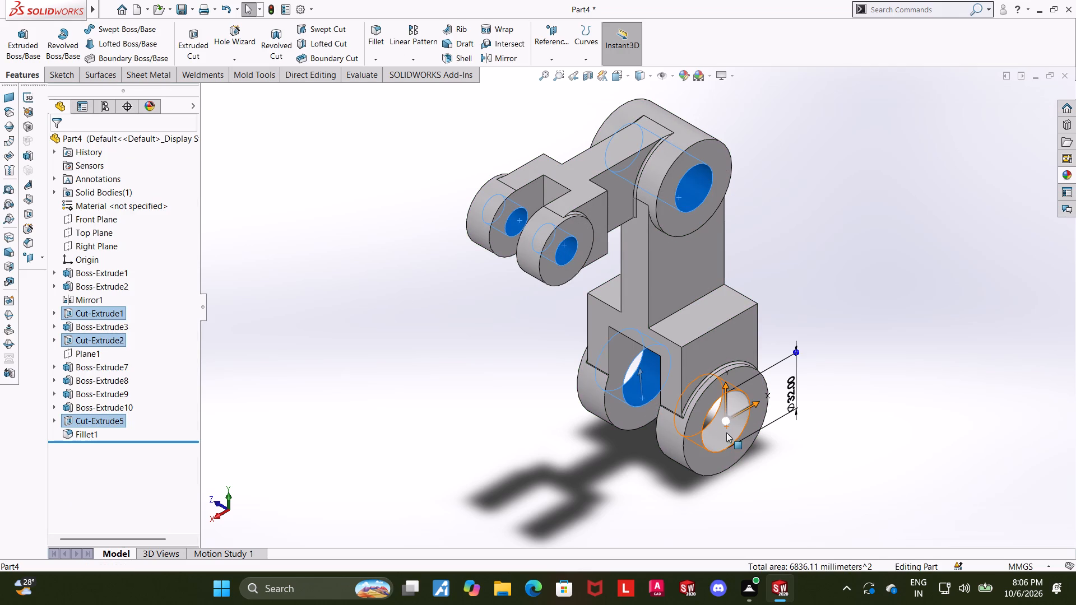
{"action": "left_click", "coordinate": [717, 437], "text": "ctrl"}
{"action": "right_click", "coordinate": [717, 437], "text": "ctrl"}
{"action": "left_click", "coordinate": [760, 350]}
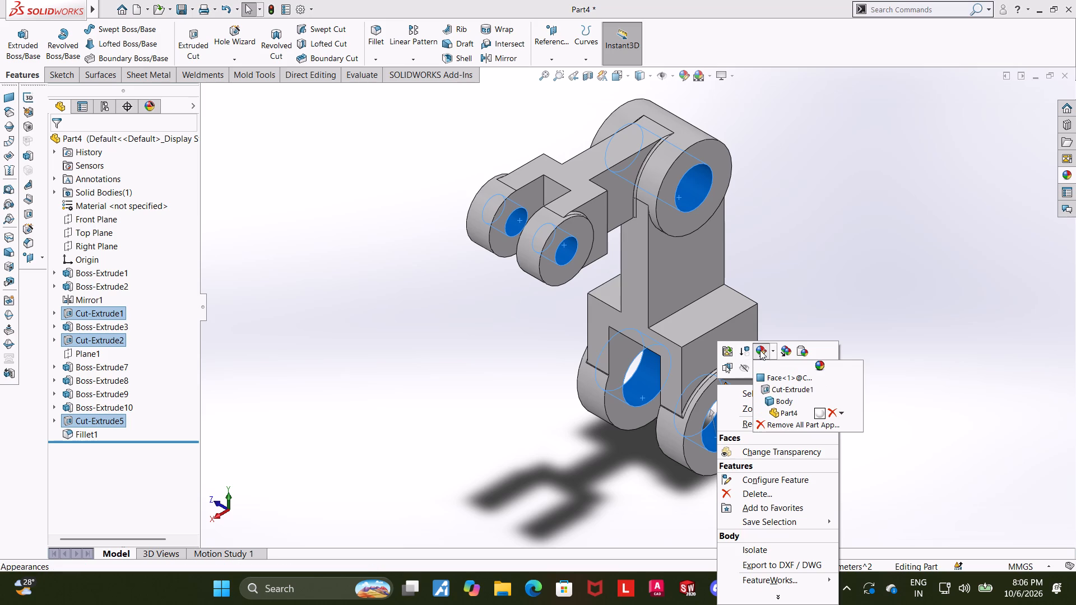
{"action": "left_click", "coordinate": [782, 375]}
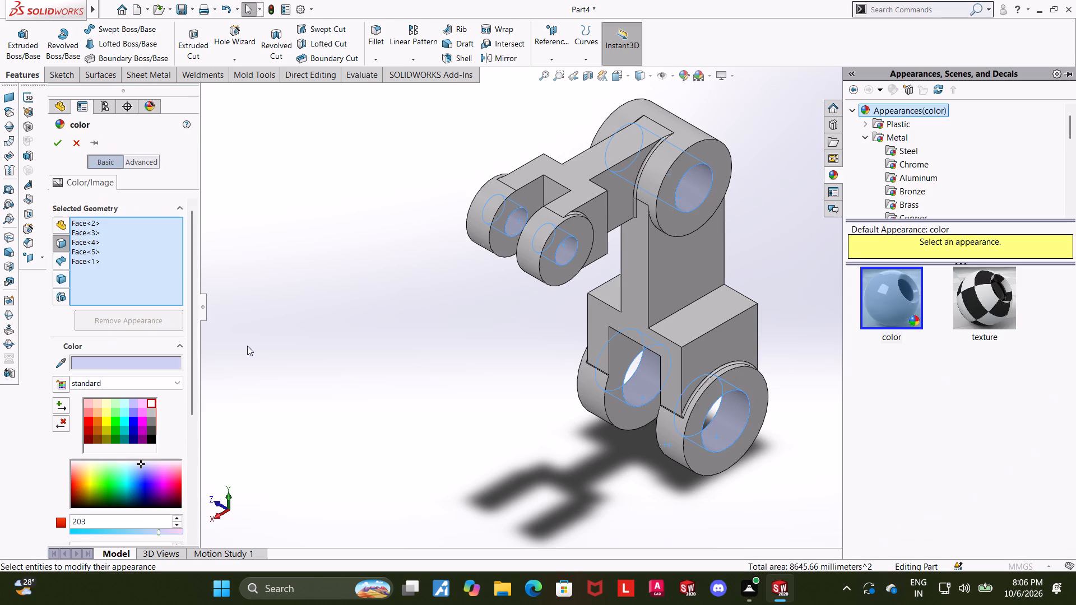
{"action": "left_click", "coordinate": [152, 429]}
{"action": "left_click", "coordinate": [152, 420]}
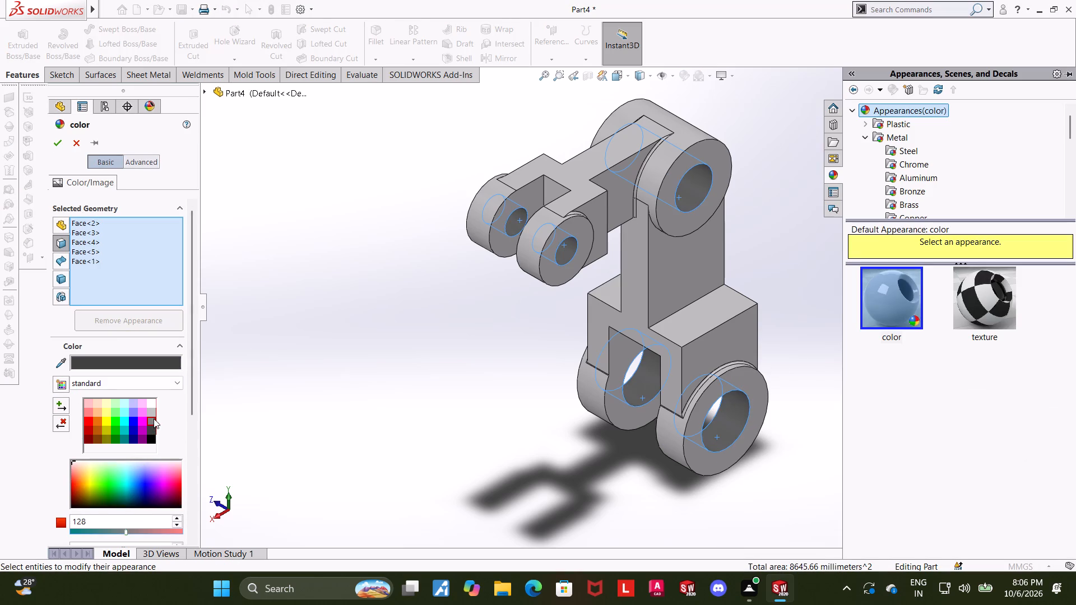
{"action": "left_click", "coordinate": [151, 434]}
{"action": "left_click", "coordinate": [56, 141]}
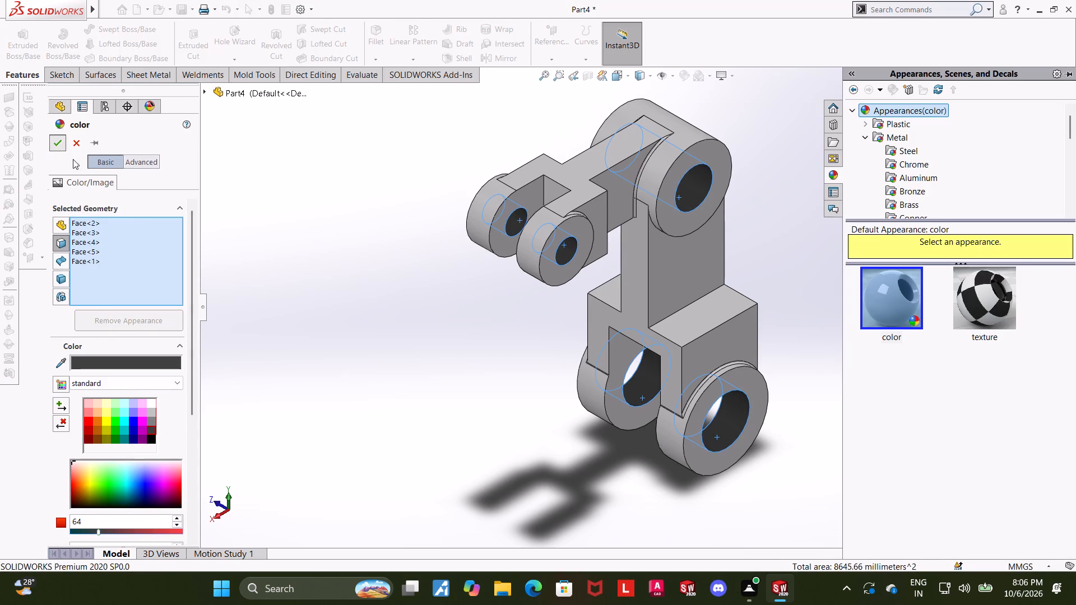
{"action": "left_click", "coordinate": [293, 392]}
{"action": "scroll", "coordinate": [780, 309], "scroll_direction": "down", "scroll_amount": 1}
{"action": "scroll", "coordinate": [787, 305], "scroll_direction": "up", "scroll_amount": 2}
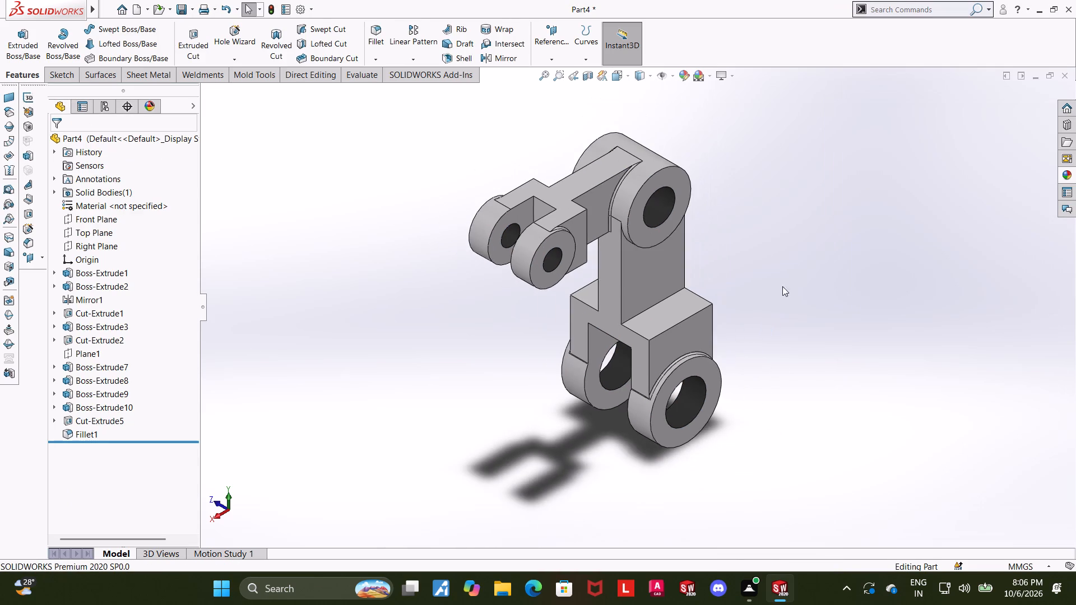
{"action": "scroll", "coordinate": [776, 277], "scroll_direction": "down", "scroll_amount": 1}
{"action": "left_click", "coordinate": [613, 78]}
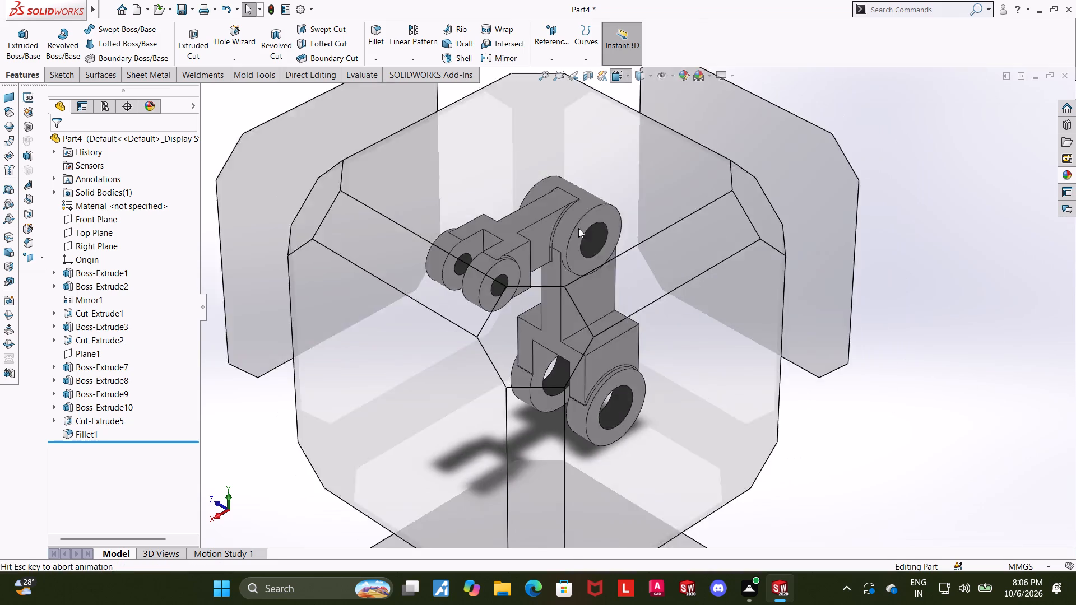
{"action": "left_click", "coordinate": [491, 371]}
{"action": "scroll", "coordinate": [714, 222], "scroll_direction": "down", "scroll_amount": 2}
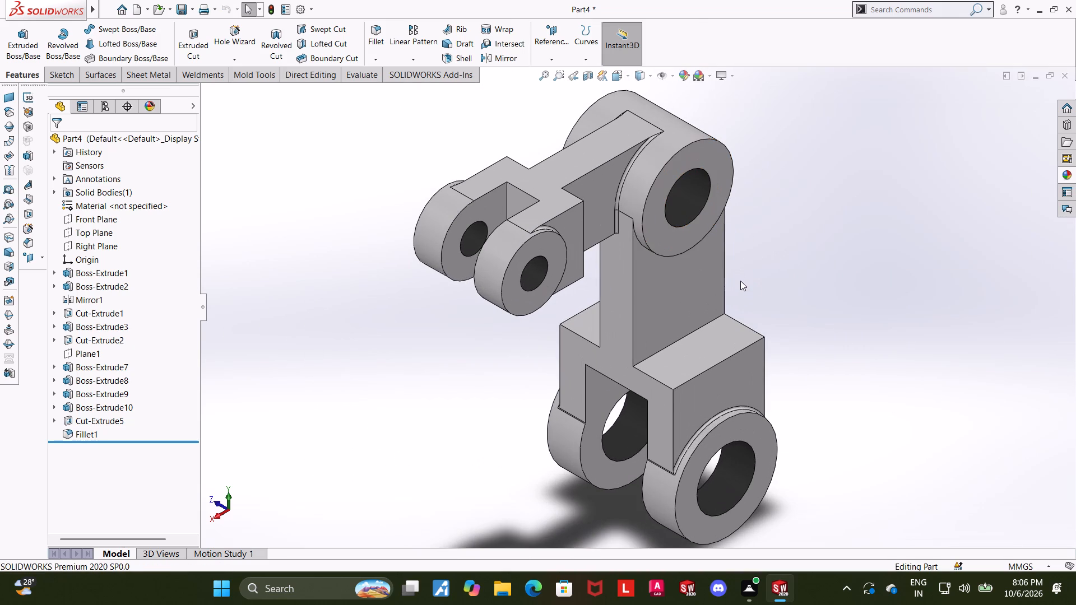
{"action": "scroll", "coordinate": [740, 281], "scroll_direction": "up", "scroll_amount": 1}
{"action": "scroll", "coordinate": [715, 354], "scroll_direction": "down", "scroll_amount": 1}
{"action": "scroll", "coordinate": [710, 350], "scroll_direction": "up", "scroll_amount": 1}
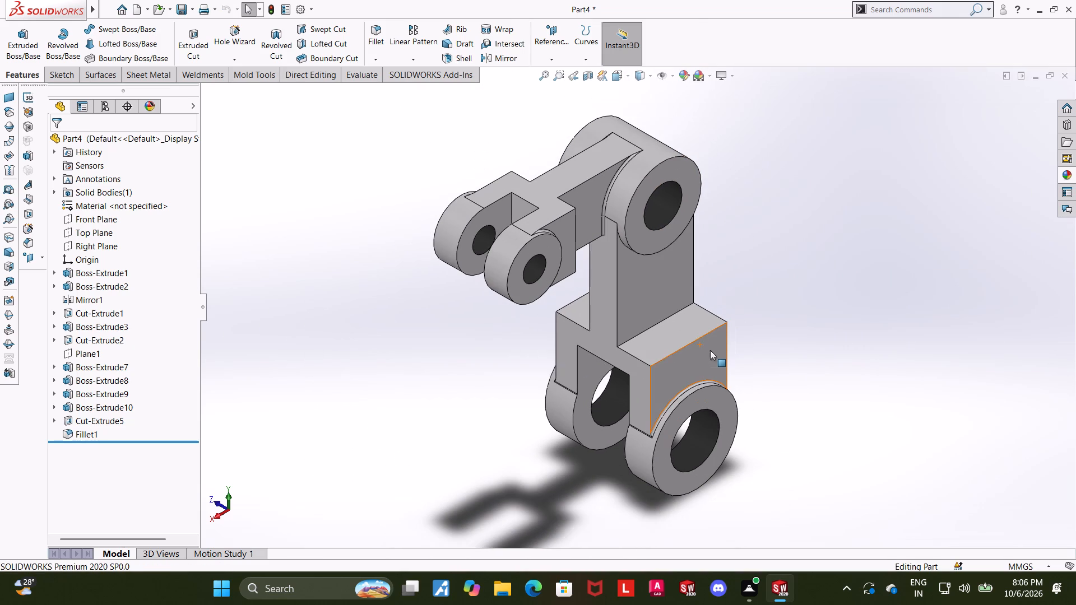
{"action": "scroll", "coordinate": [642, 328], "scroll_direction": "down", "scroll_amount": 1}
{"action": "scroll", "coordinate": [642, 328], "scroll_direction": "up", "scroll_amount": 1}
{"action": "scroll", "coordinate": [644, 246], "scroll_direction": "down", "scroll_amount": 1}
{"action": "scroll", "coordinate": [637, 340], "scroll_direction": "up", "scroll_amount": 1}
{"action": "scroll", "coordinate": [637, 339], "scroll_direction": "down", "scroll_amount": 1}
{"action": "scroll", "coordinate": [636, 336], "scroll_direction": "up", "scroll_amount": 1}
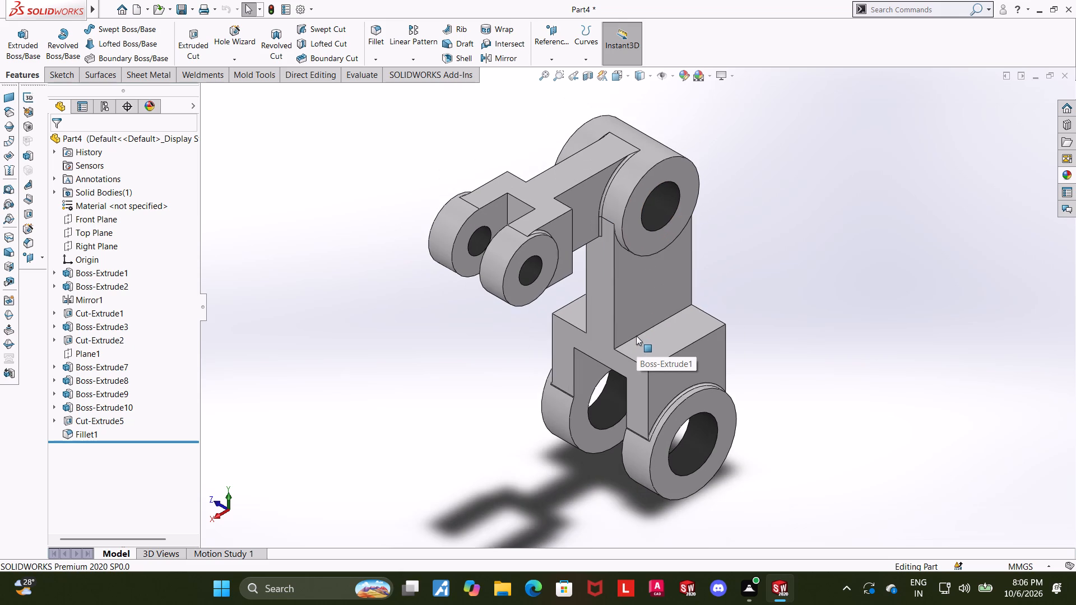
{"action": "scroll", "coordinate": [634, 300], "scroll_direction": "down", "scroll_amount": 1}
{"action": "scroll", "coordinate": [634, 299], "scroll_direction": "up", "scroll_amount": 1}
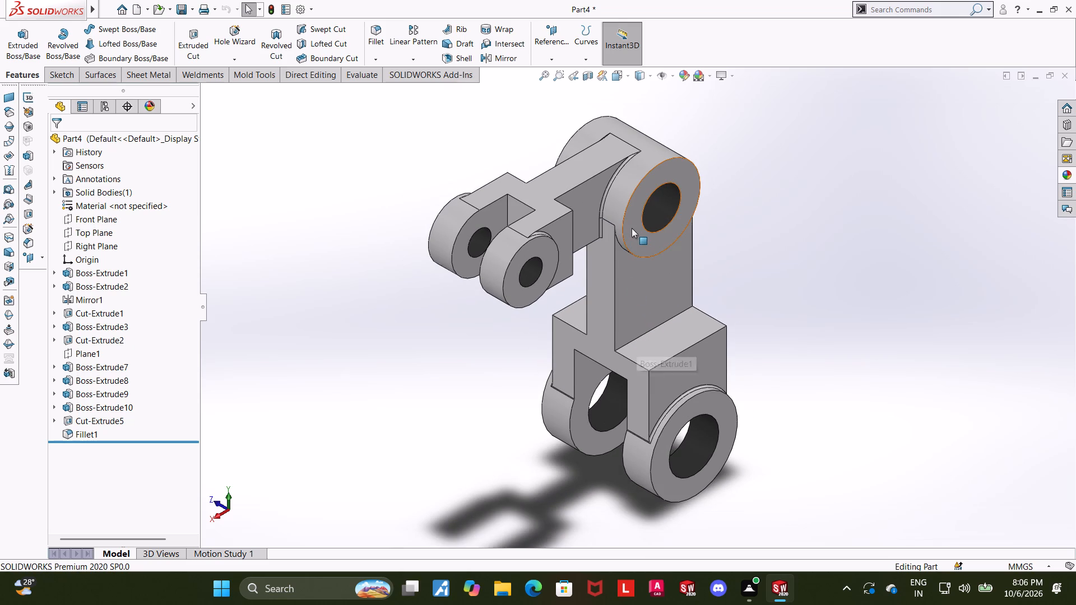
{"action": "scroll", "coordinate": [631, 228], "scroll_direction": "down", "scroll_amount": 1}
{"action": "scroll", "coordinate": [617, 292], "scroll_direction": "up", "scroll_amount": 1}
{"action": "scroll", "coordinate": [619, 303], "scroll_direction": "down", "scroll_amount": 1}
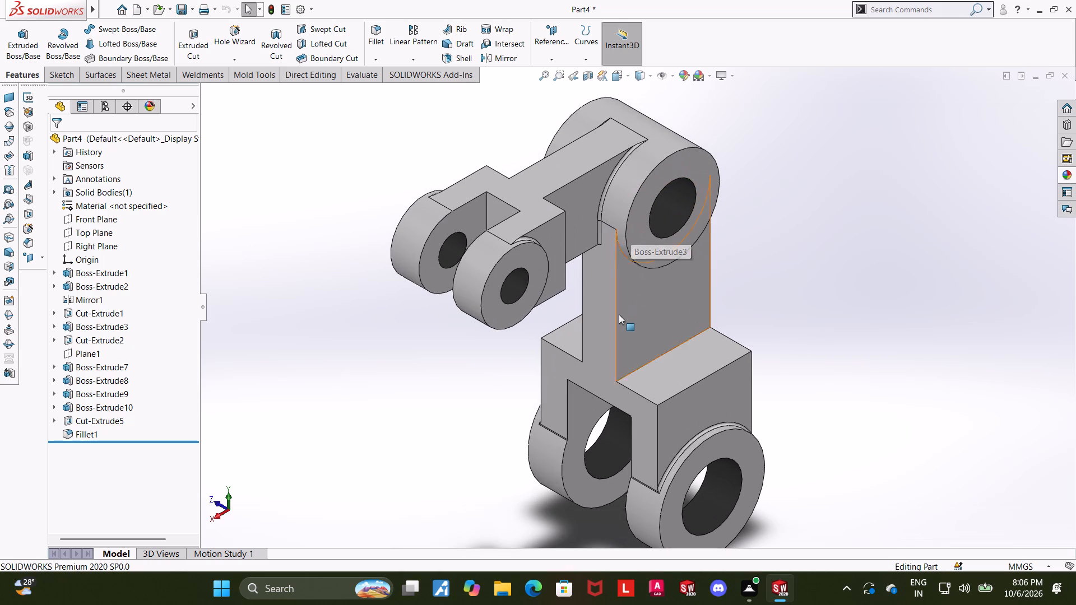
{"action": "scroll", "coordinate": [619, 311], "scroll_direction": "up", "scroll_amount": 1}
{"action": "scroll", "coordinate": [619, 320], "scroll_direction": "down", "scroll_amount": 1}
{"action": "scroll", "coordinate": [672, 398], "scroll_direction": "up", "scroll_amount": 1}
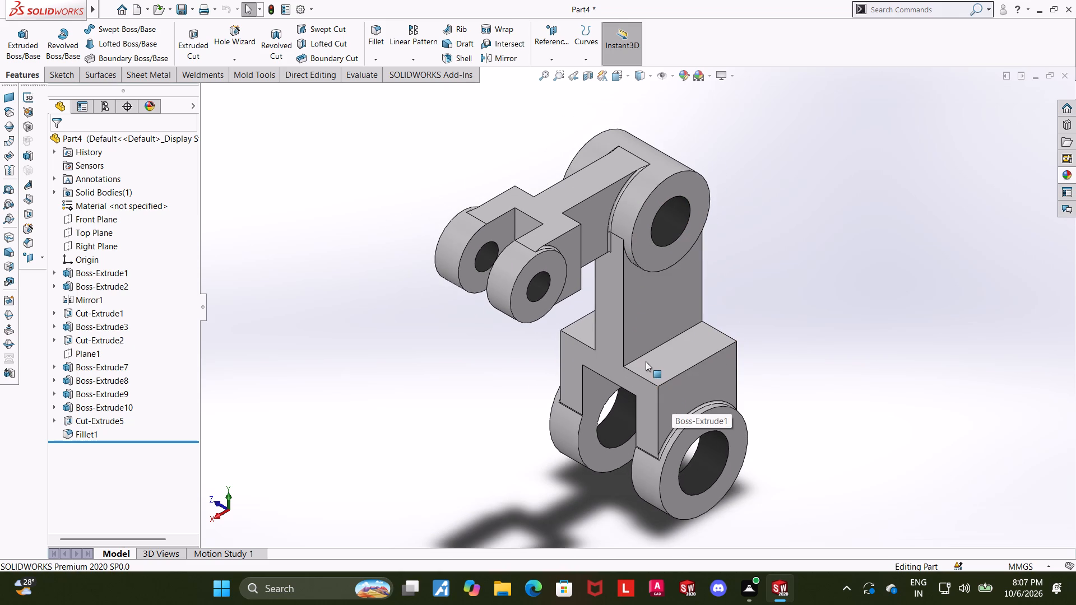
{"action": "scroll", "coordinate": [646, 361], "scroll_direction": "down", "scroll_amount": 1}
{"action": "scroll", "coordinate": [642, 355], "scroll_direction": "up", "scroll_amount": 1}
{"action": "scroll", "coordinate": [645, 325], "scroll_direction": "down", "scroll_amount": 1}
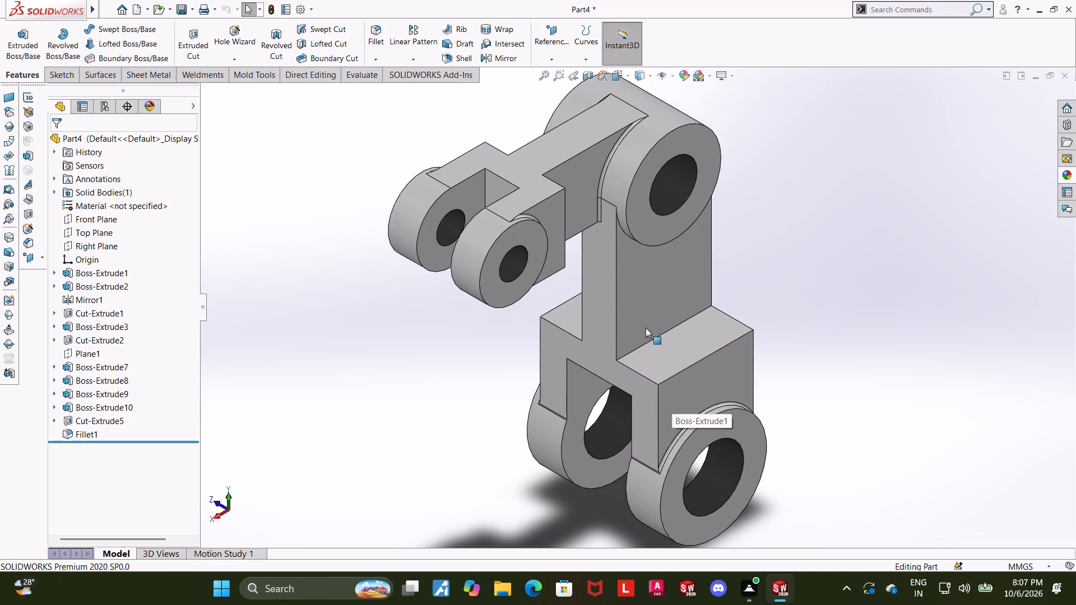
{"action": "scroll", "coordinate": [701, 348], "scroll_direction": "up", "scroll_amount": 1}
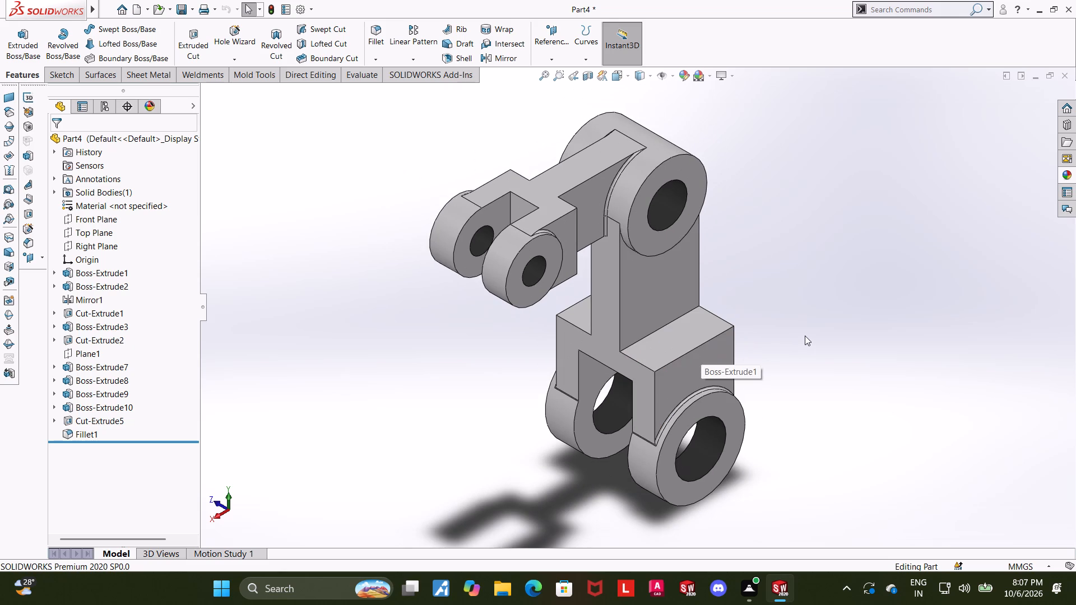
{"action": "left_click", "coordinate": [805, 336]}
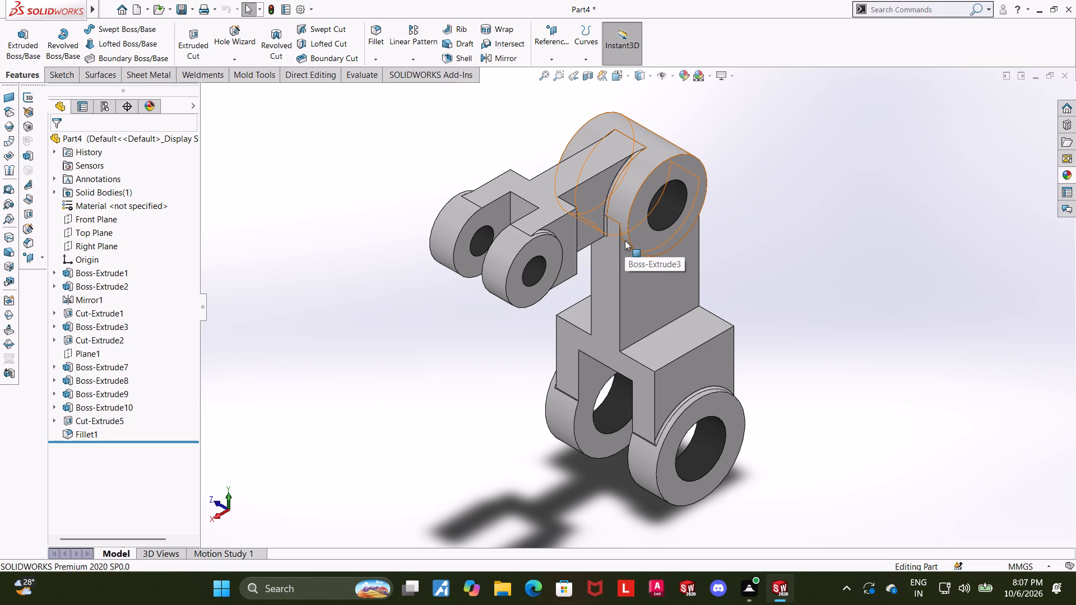
Edit Fillet1 to add the two curved edges where the upright arm meets the upper boss, with a 1 mm radius.
{"action": "middle_click_drag", "start_coordinate": [831, 272], "coordinate": [827, 97]}
{"action": "scroll", "coordinate": [664, 276], "scroll_direction": "down", "scroll_amount": 3}
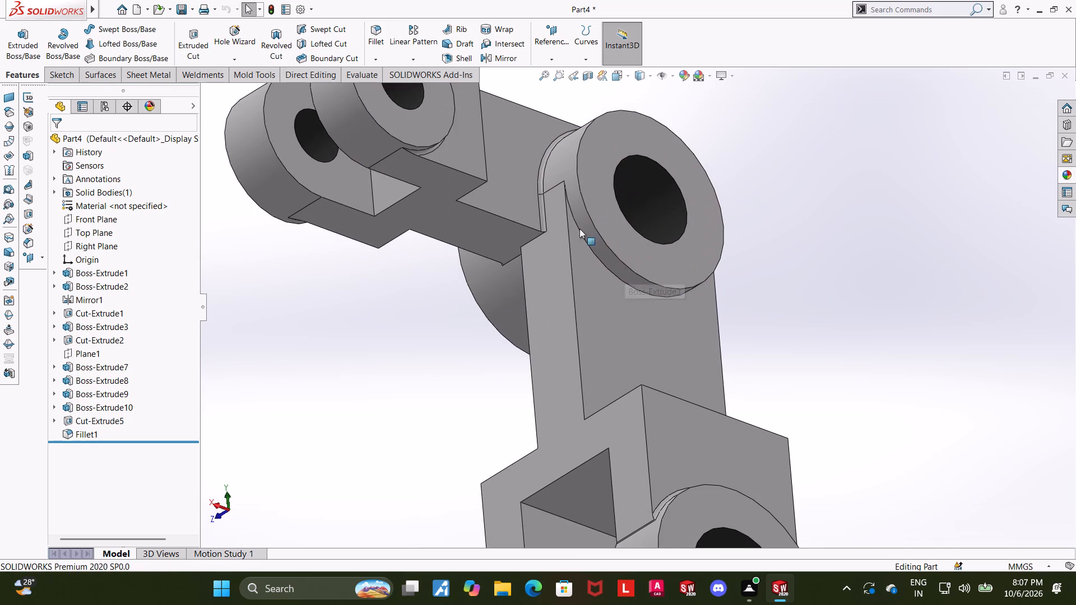
{"action": "left_click", "coordinate": [80, 434]}
{"action": "left_click", "coordinate": [90, 406]}
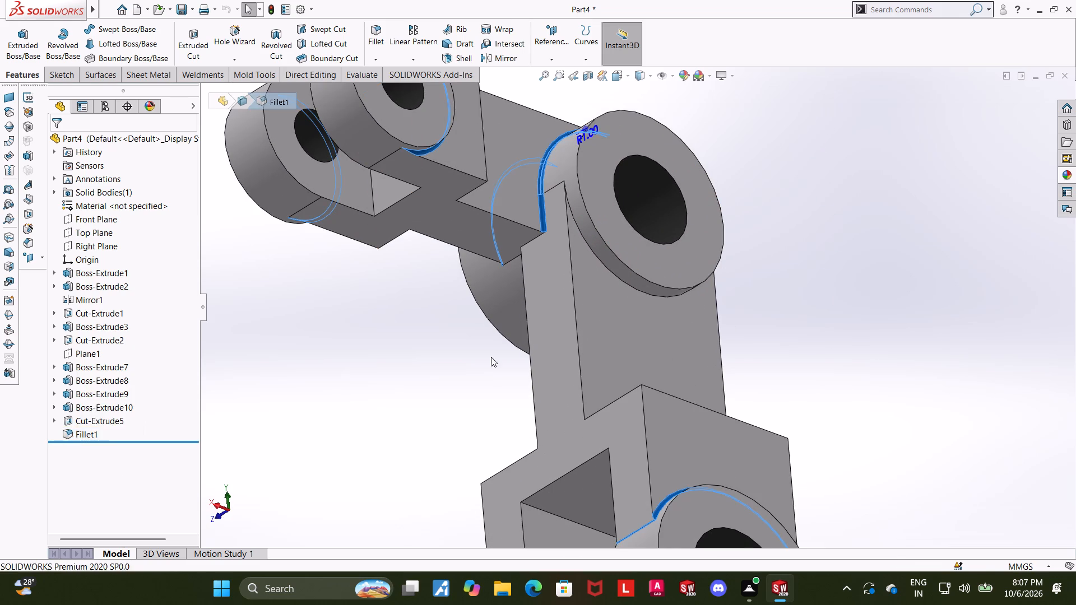
{"action": "left_click", "coordinate": [615, 274]}
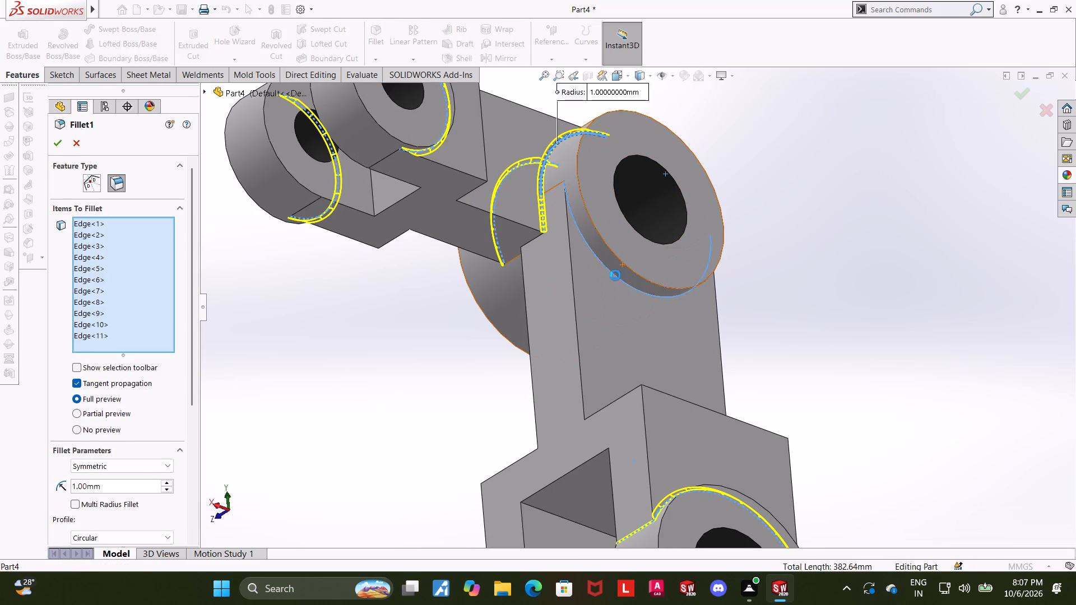
{"action": "middle_click_drag", "start_coordinate": [860, 281], "coordinate": [666, 256]}
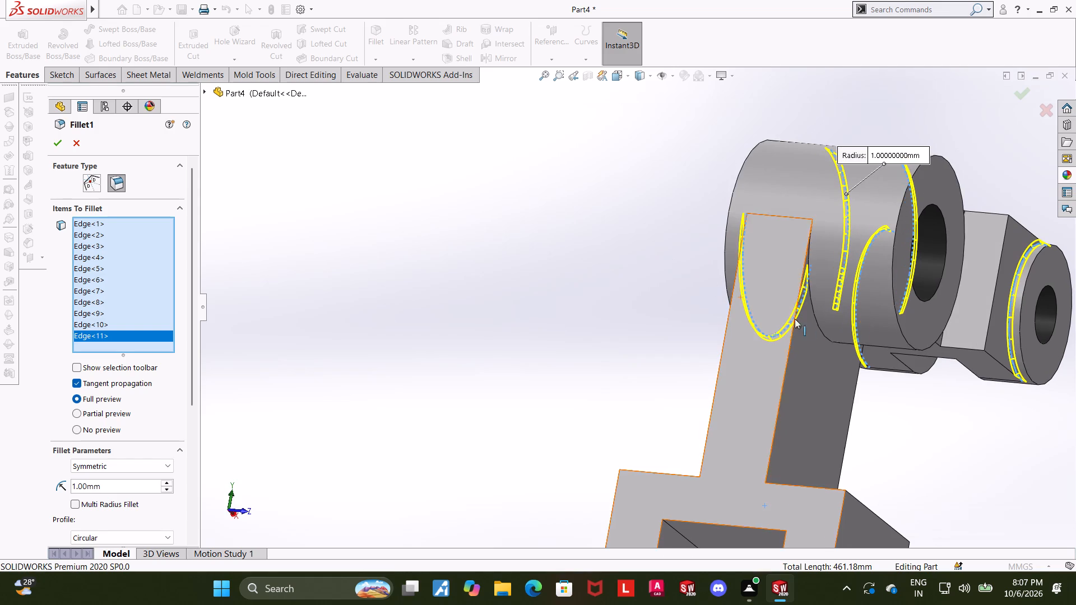
{"action": "left_click", "coordinate": [819, 326]}
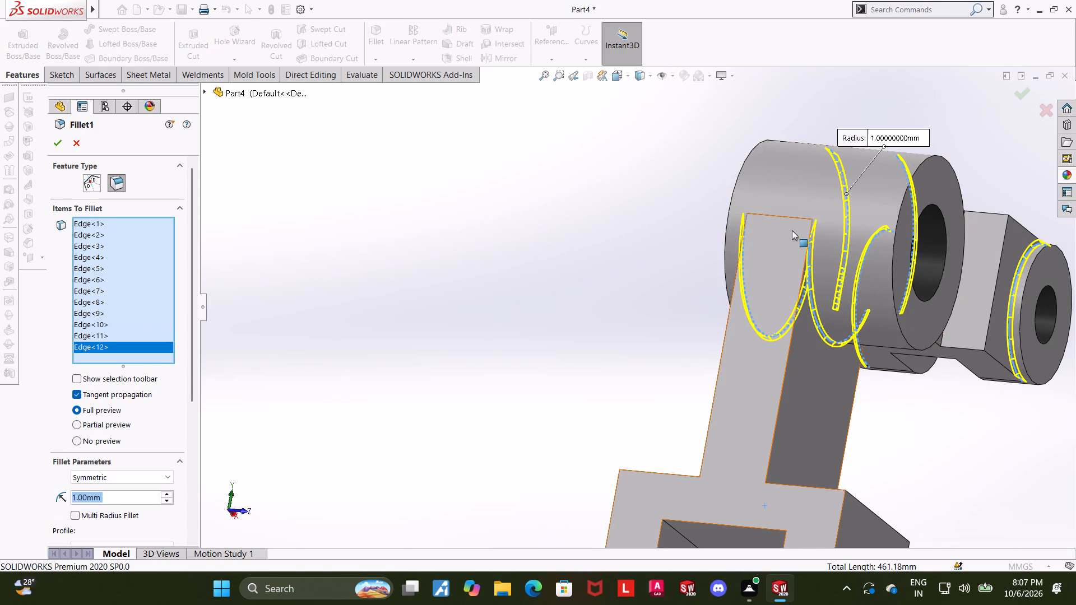
{"action": "left_click", "coordinate": [789, 218]}
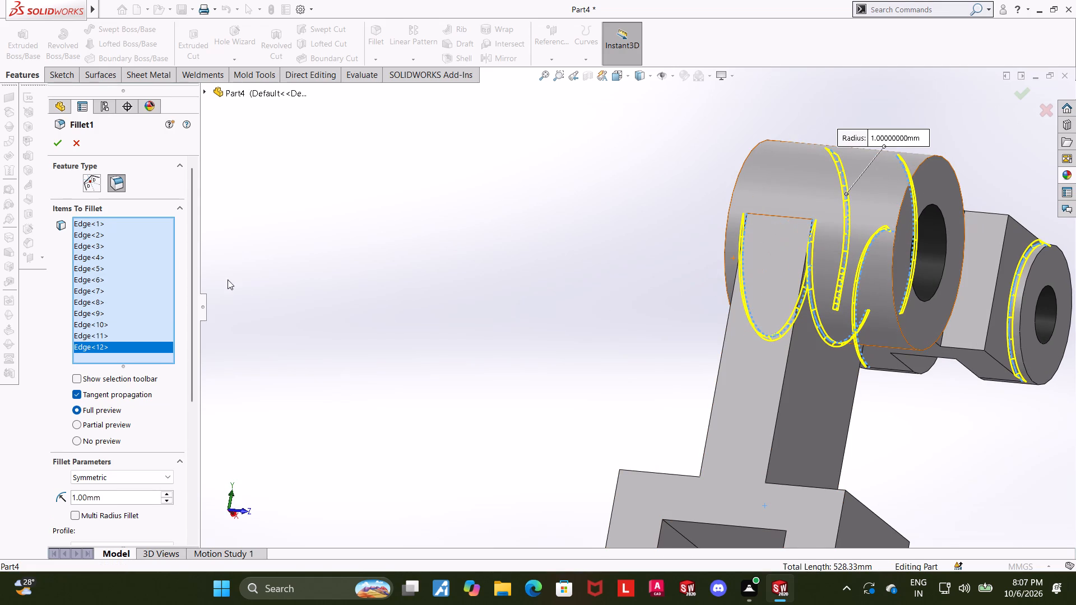
{"action": "left_click", "coordinate": [61, 144]}
Examine the filleted joints at the upper boss, small fork and lower fork from several angles and return to the isometric view.
{"action": "middle_click_drag", "start_coordinate": [545, 357], "coordinate": [644, 375]}
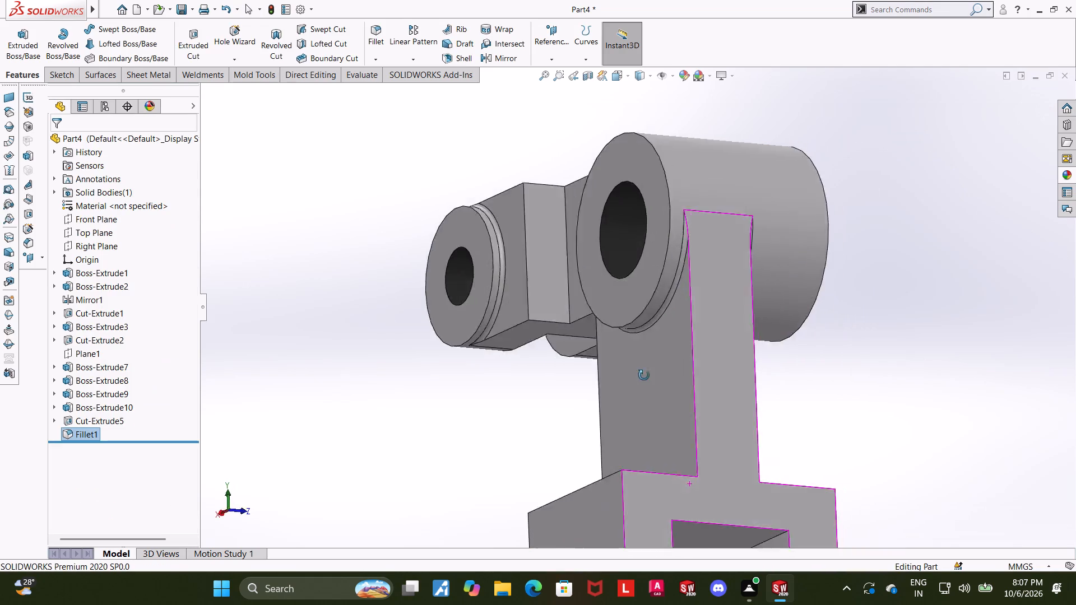
{"action": "middle_click_drag", "start_coordinate": [644, 375], "coordinate": [740, 327]}
{"action": "scroll", "coordinate": [745, 352], "scroll_direction": "up", "scroll_amount": 6}
{"action": "middle_click_drag", "start_coordinate": [736, 348], "coordinate": [762, 395]}
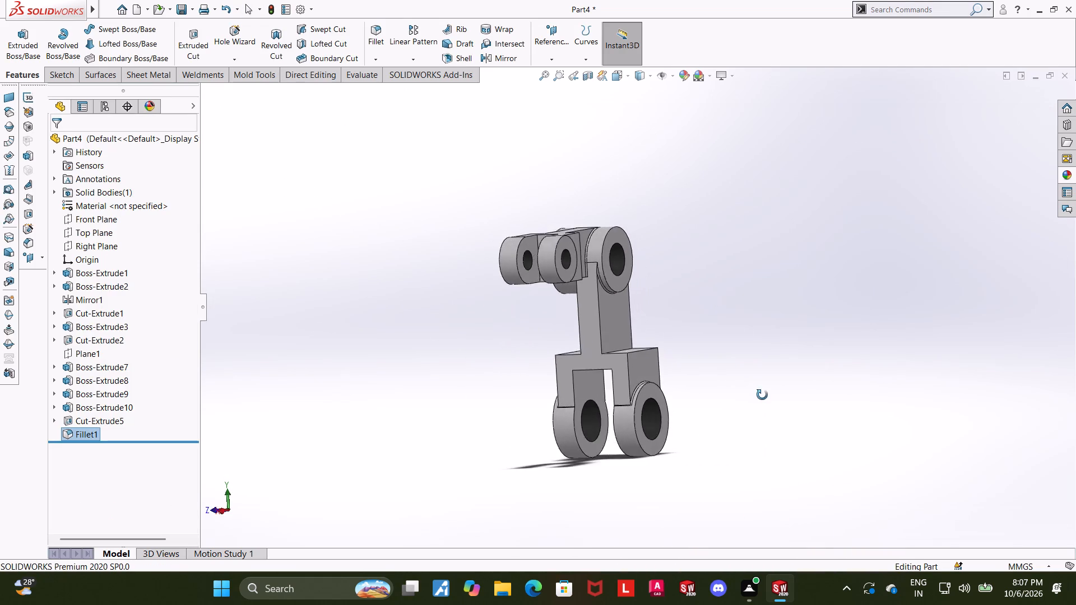
{"action": "middle_click_drag", "start_coordinate": [762, 395], "coordinate": [746, 418]}
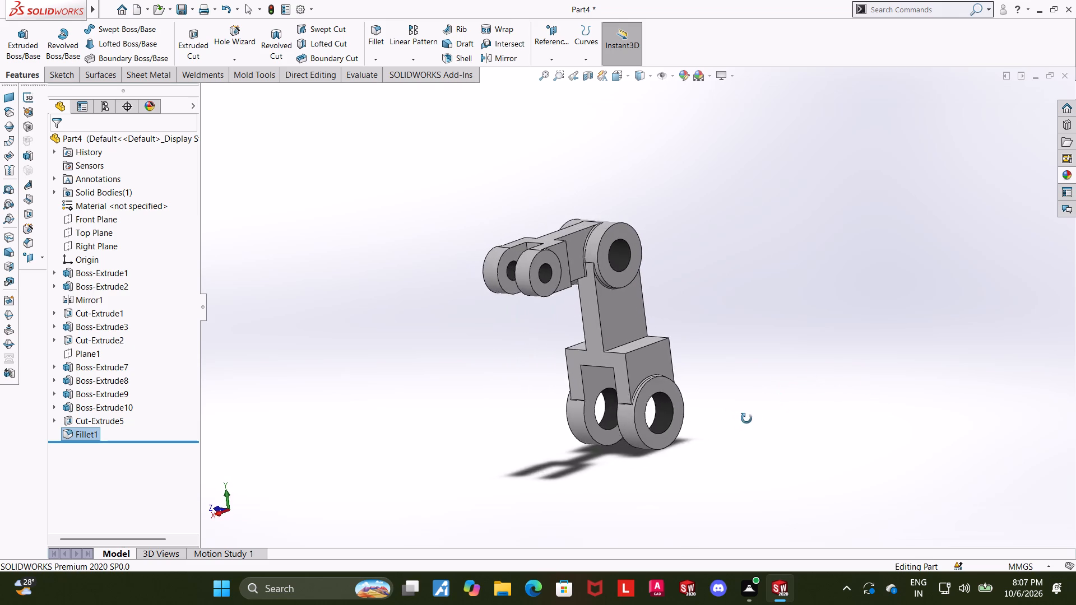
{"action": "middle_click_drag", "start_coordinate": [746, 418], "coordinate": [764, 426]}
{"action": "scroll", "coordinate": [687, 390], "scroll_direction": "down", "scroll_amount": 5}
{"action": "middle_click_drag", "start_coordinate": [629, 410], "coordinate": [652, 385]}
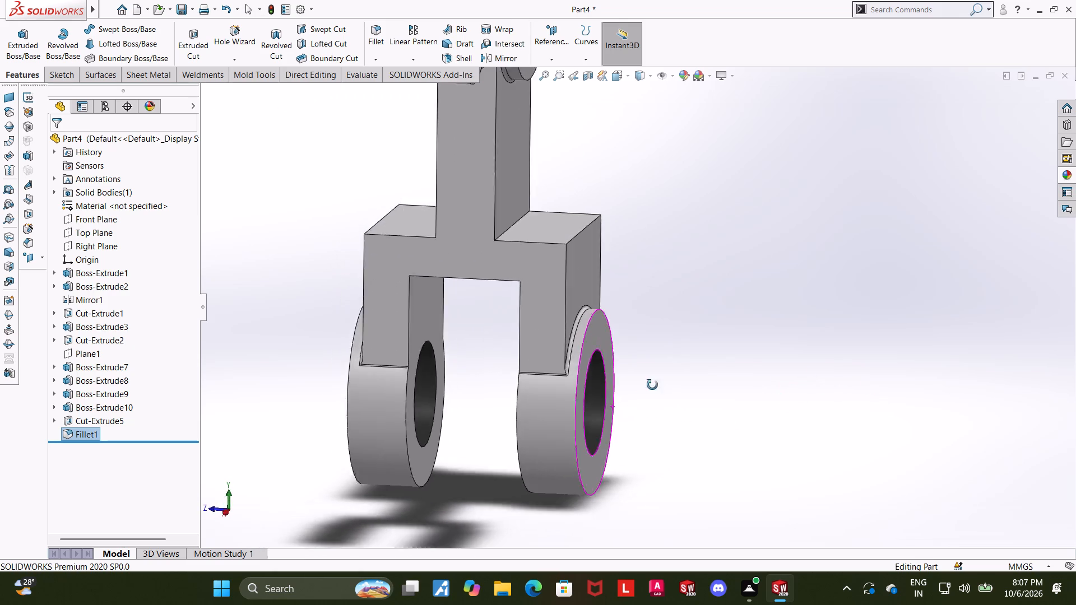
{"action": "middle_click_drag", "start_coordinate": [652, 385], "coordinate": [643, 458]}
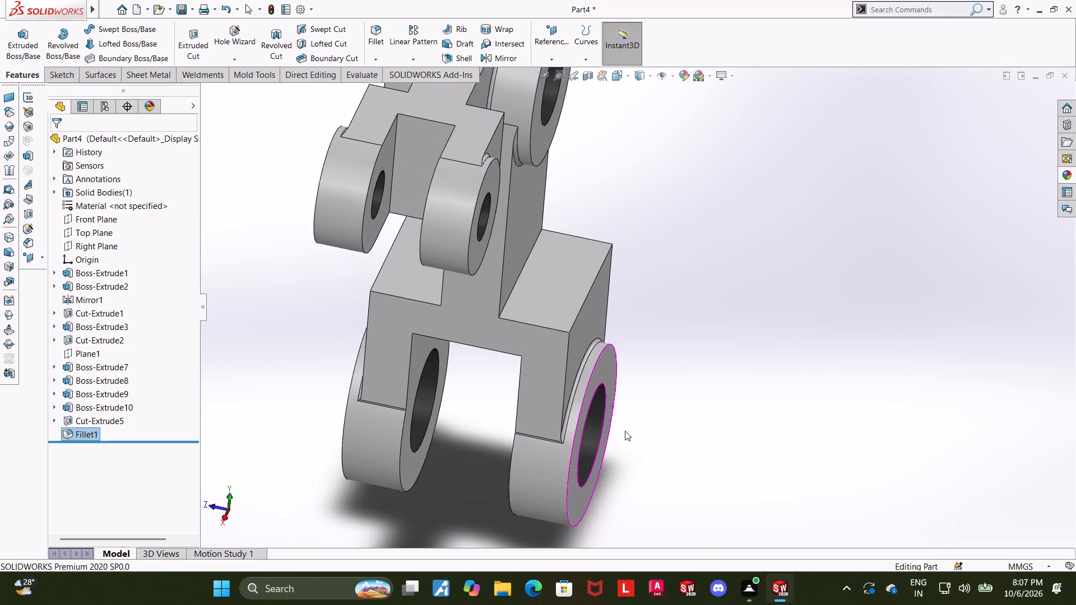
{"action": "scroll", "coordinate": [582, 269], "scroll_direction": "up", "scroll_amount": 3}
{"action": "middle_click_drag", "start_coordinate": [615, 142], "coordinate": [568, 185]}
{"action": "scroll", "coordinate": [522, 132], "scroll_direction": "down", "scroll_amount": 4}
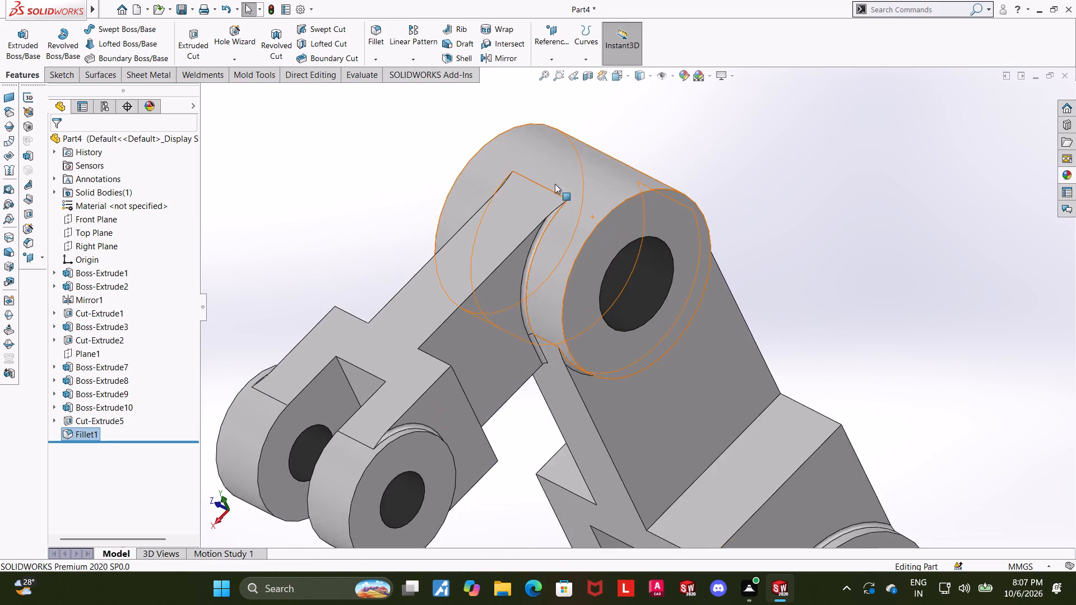
{"action": "middle_click_drag", "start_coordinate": [601, 197], "coordinate": [495, 291]}
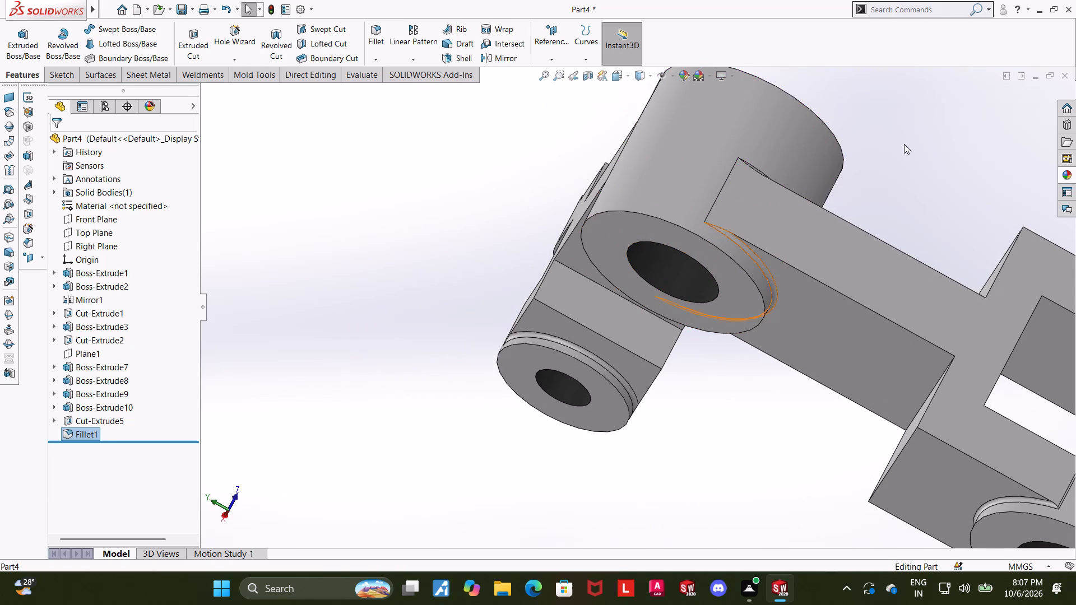
{"action": "scroll", "coordinate": [773, 258], "scroll_direction": "up", "scroll_amount": 4}
{"action": "middle_click_drag", "start_coordinate": [740, 312], "coordinate": [933, 173]}
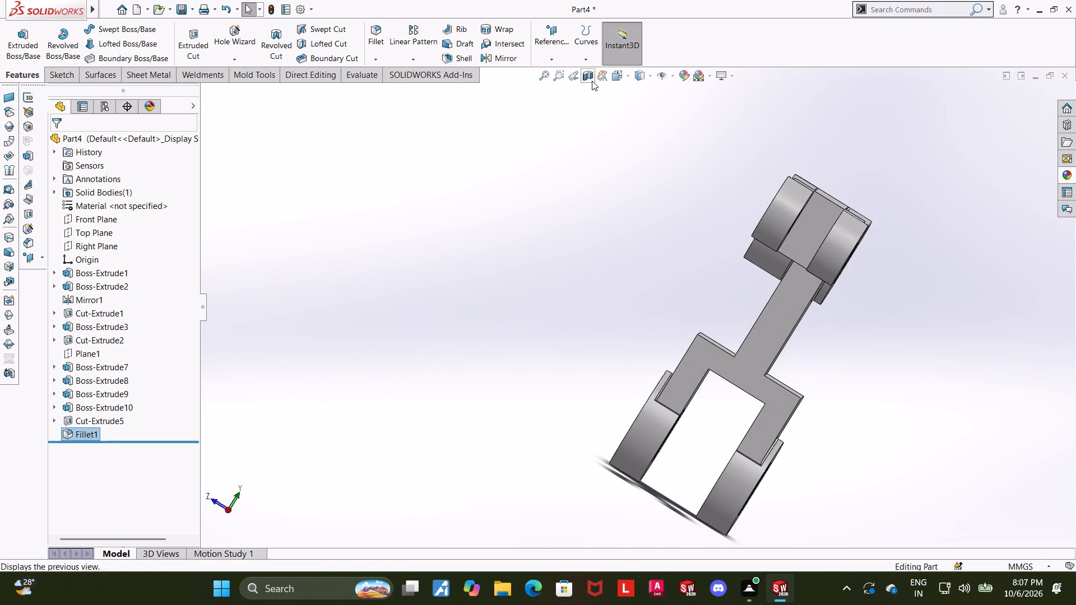
{"action": "left_click", "coordinate": [610, 79]}
{"action": "left_click", "coordinate": [618, 342]}
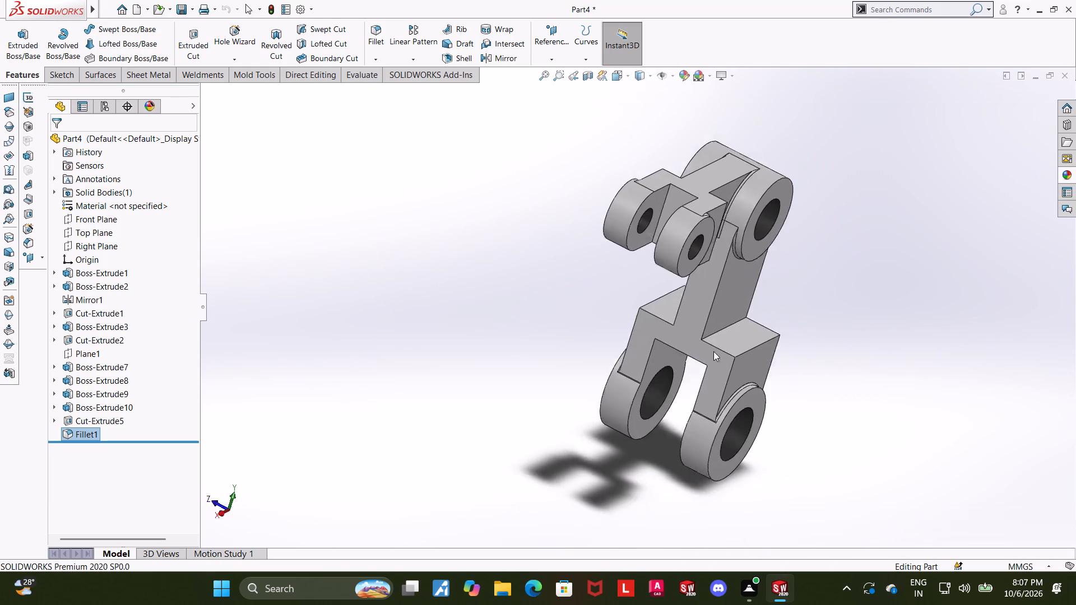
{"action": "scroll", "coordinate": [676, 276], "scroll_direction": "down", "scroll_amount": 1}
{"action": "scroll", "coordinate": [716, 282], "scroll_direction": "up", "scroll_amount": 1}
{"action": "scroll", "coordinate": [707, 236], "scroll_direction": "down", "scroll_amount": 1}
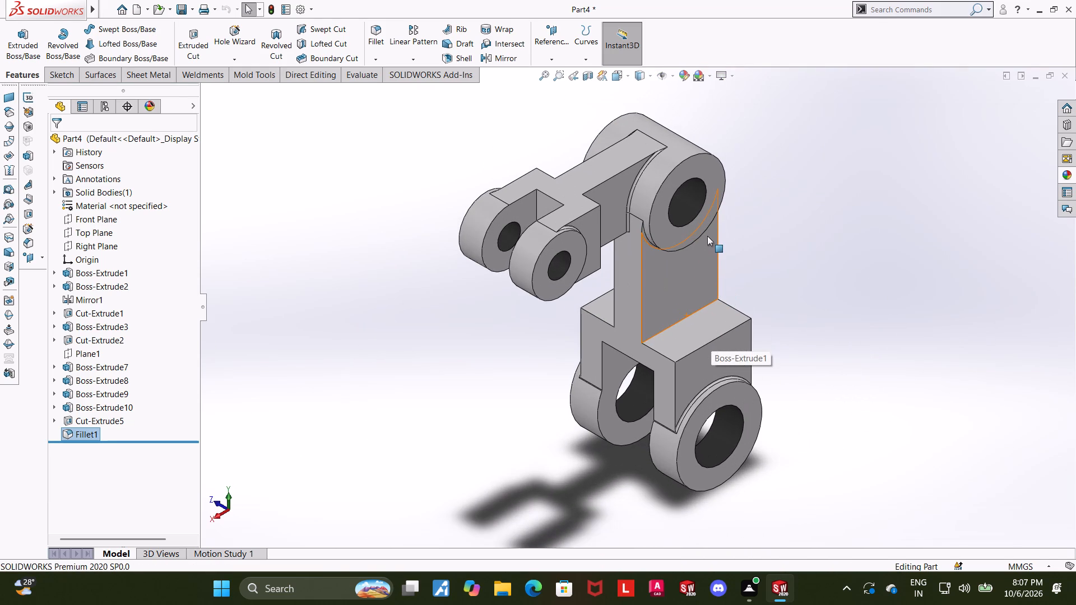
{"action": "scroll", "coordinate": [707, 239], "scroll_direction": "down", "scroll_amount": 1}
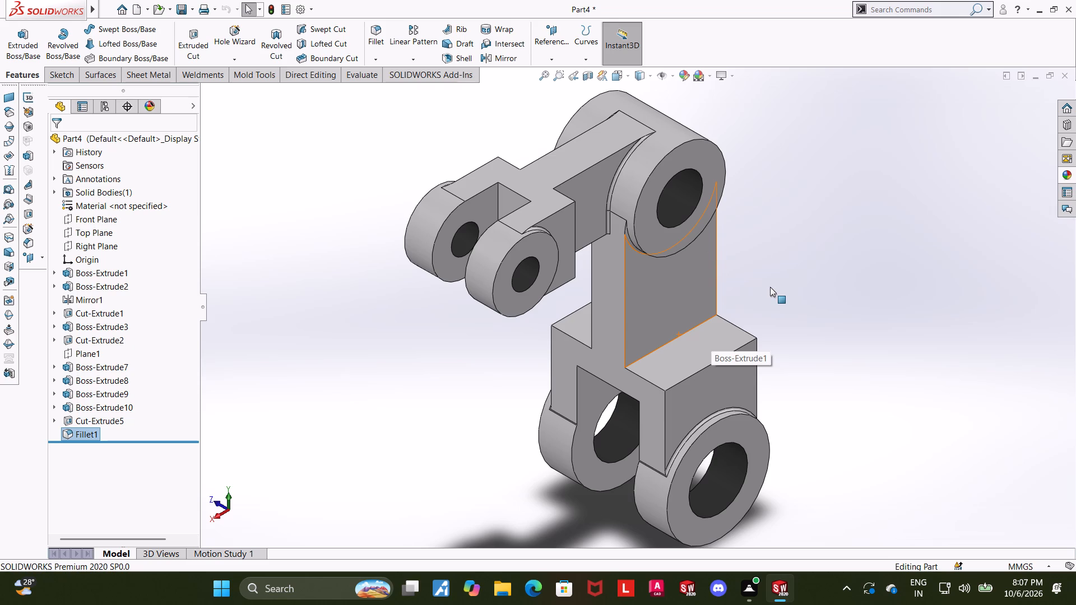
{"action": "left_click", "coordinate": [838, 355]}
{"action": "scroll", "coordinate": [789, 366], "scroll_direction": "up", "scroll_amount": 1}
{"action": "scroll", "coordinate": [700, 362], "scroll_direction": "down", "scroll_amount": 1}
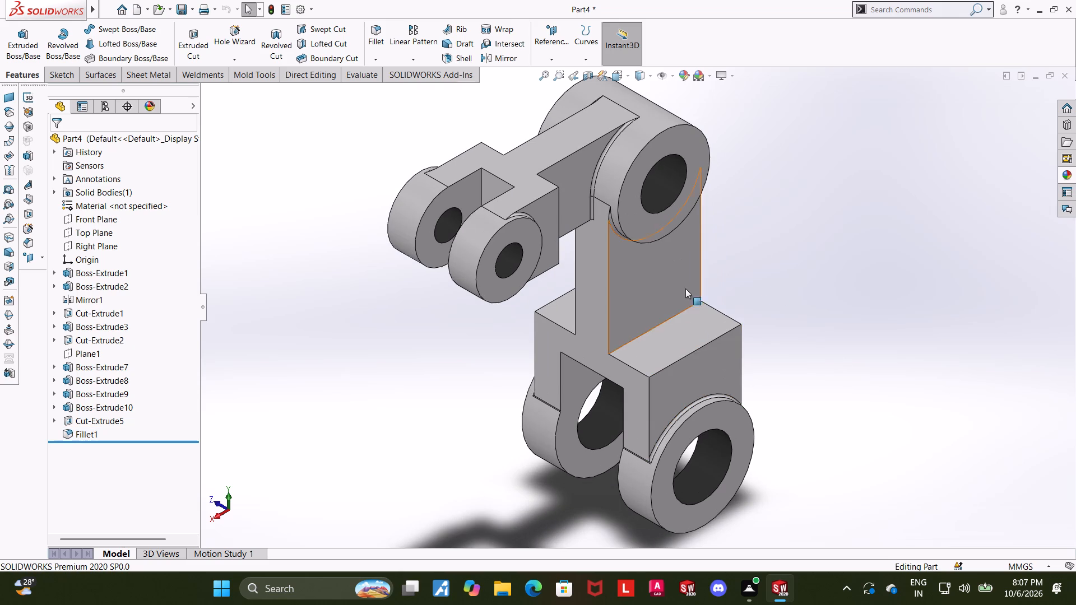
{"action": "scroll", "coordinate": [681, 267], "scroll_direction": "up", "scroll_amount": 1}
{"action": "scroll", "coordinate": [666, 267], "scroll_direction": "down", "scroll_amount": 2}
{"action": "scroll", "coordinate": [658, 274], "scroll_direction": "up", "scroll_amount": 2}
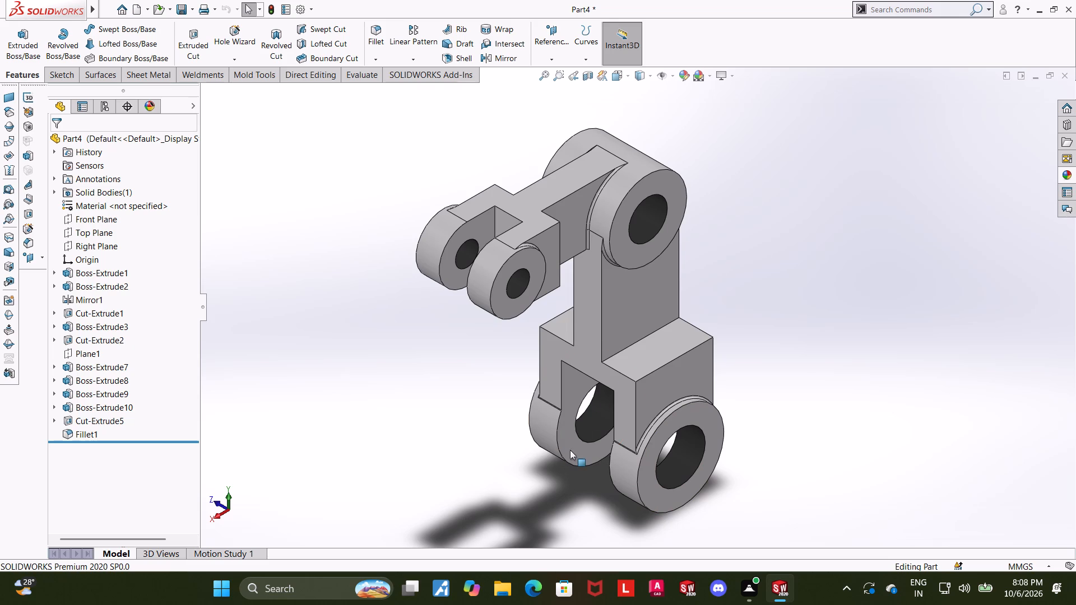
Examine the dimensions of Boss-Extrude1 and view its Sketch1 face-on.
{"action": "left_click", "coordinate": [71, 270]}
{"action": "middle_click_drag", "start_coordinate": [405, 479], "coordinate": [469, 399]}
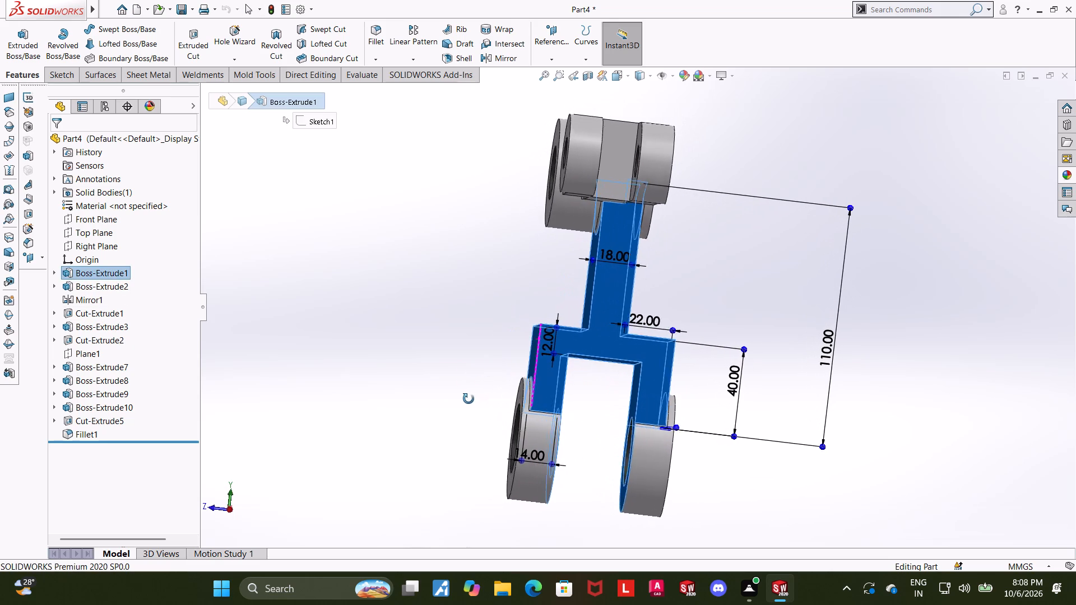
{"action": "middle_click_drag", "start_coordinate": [469, 399], "coordinate": [467, 399]}
{"action": "middle_click_drag", "start_coordinate": [477, 374], "coordinate": [482, 382]}
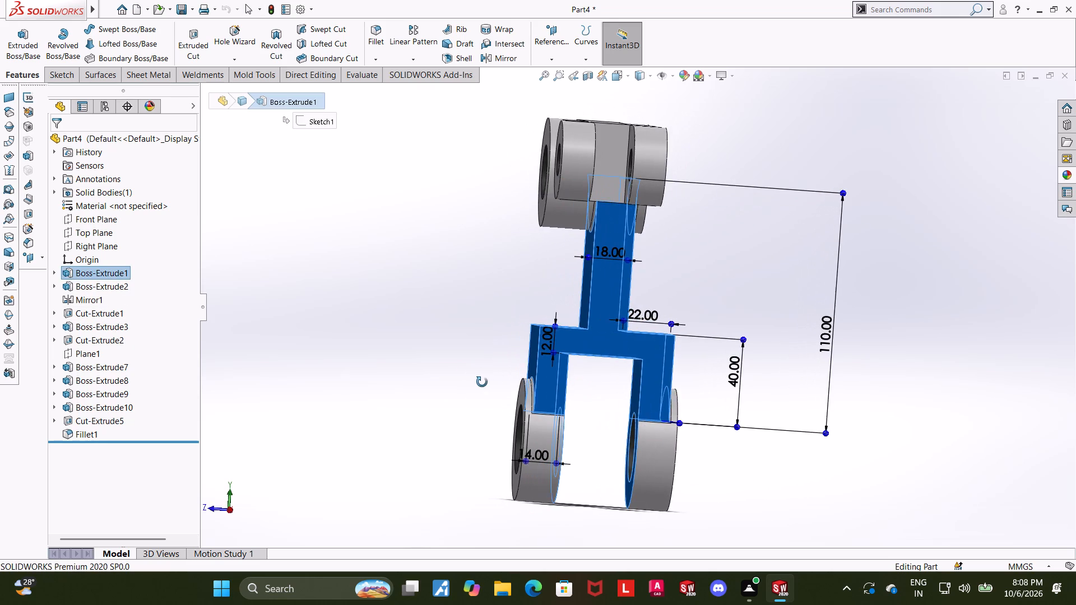
{"action": "middle_click_drag", "start_coordinate": [482, 382], "coordinate": [481, 382]}
{"action": "left_click", "coordinate": [57, 272]}
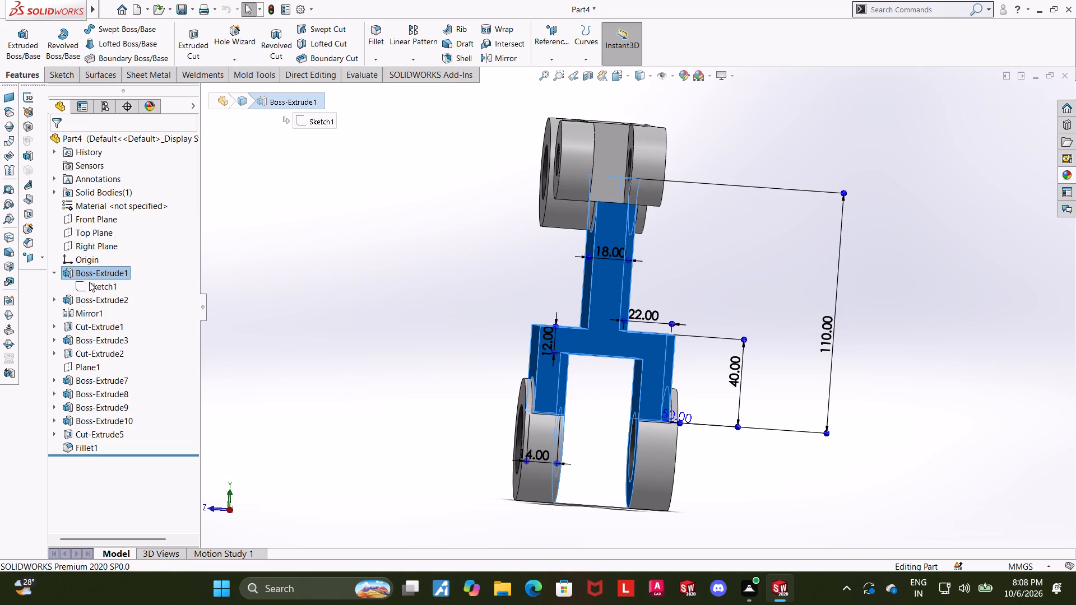
{"action": "left_click", "coordinate": [90, 284]}
{"action": "left_click", "coordinate": [138, 271]}
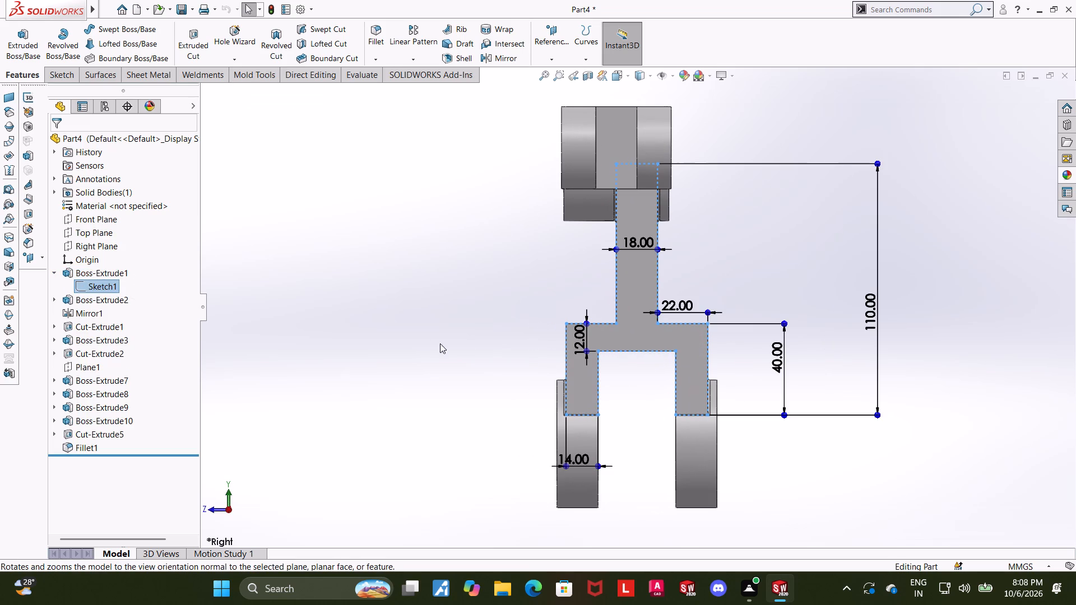
Open Sketch1 of Boss-Extrude1 for editing.
{"action": "left_click", "coordinate": [97, 285]}
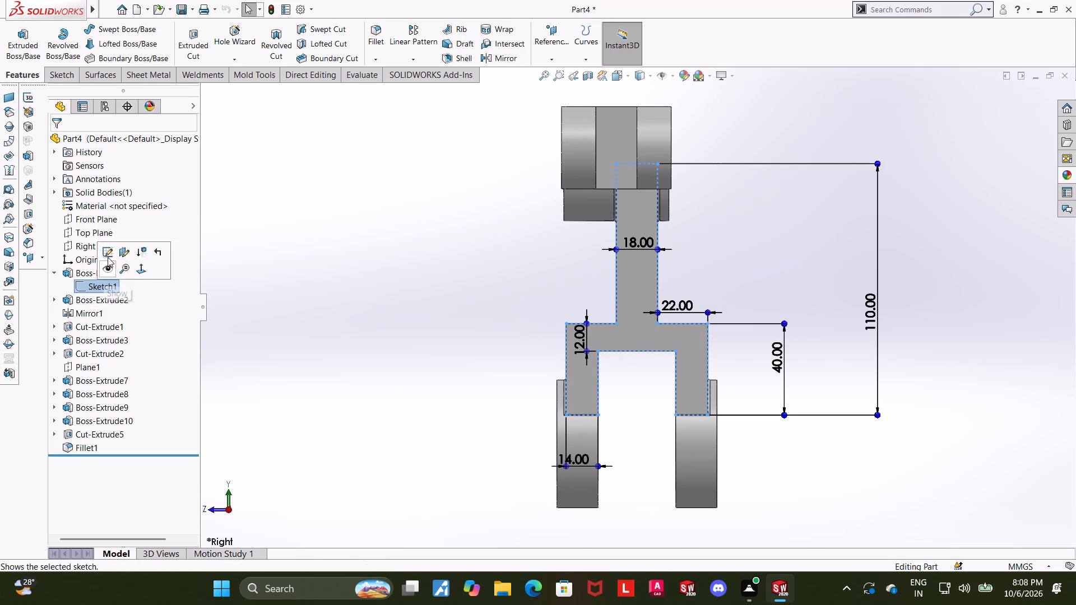
{"action": "left_click", "coordinate": [108, 254]}
{"action": "left_click", "coordinate": [109, 286]}
{"action": "left_click", "coordinate": [118, 256]}
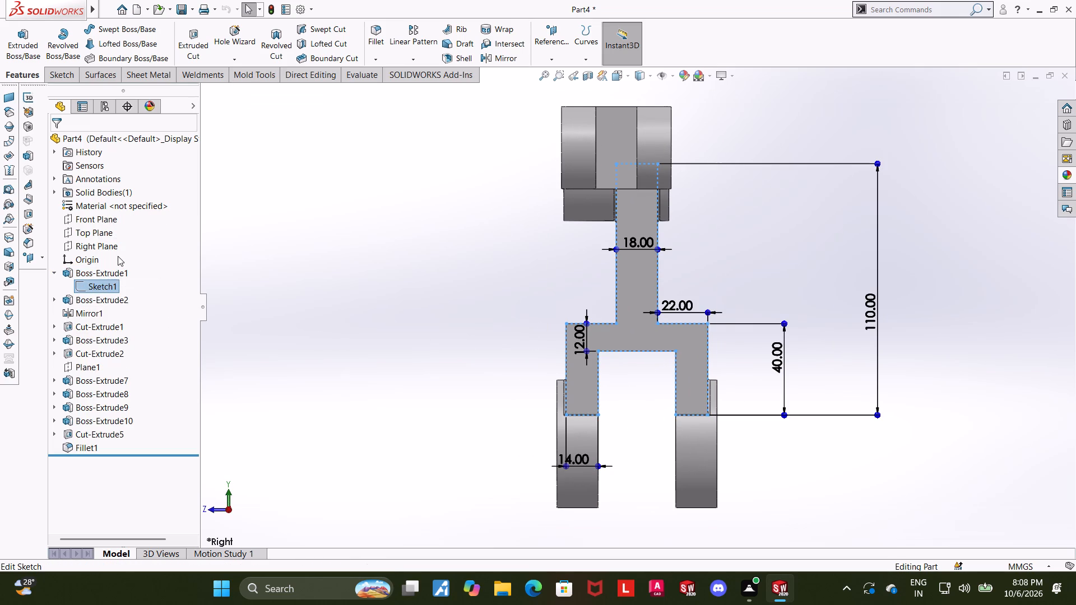
{"action": "left_click", "coordinate": [238, 284]}
{"action": "left_click", "coordinate": [112, 286]}
{"action": "left_click", "coordinate": [126, 252]}
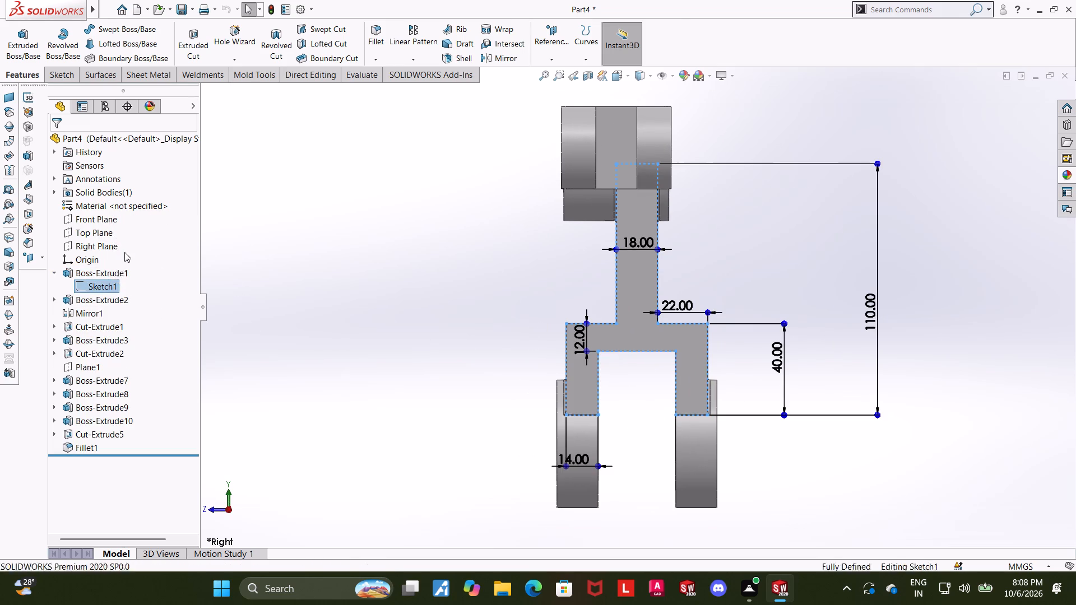
Check the distance between the lower fork's two inner vertical edges with Smart Dimension, without keeping the dimension.
{"action": "left_click", "coordinate": [69, 38]}
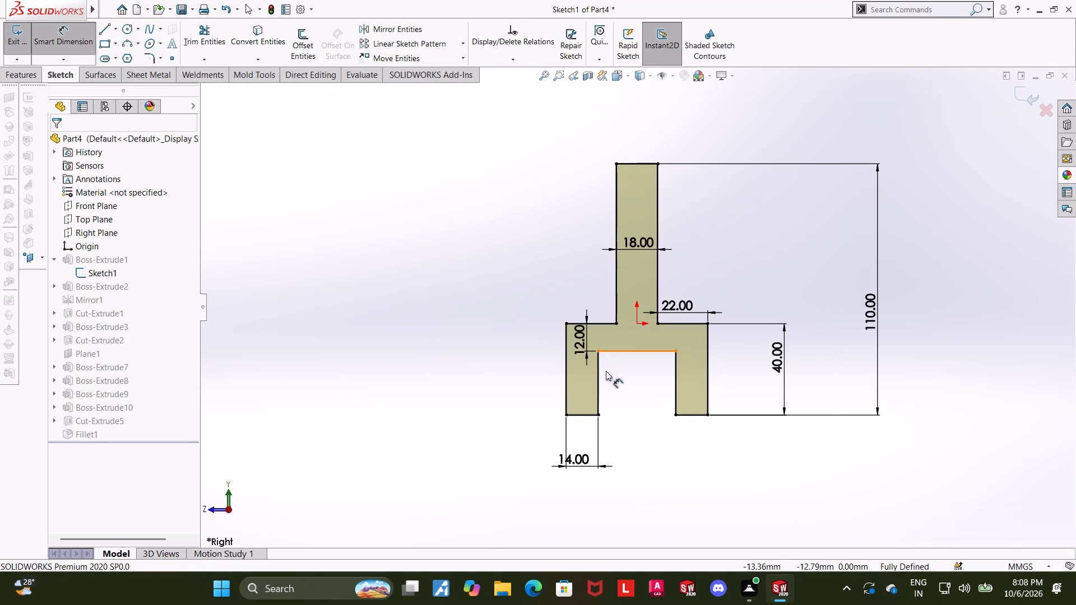
{"action": "left_click", "coordinate": [599, 379]}
{"action": "left_click", "coordinate": [674, 381]}
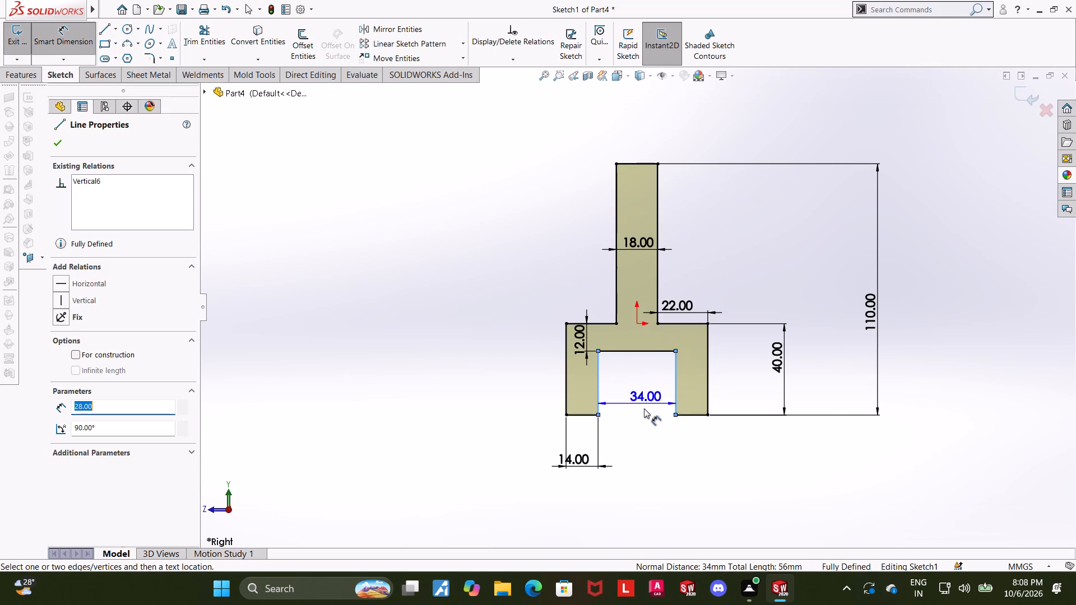
{"action": "left_click", "coordinate": [641, 424]}
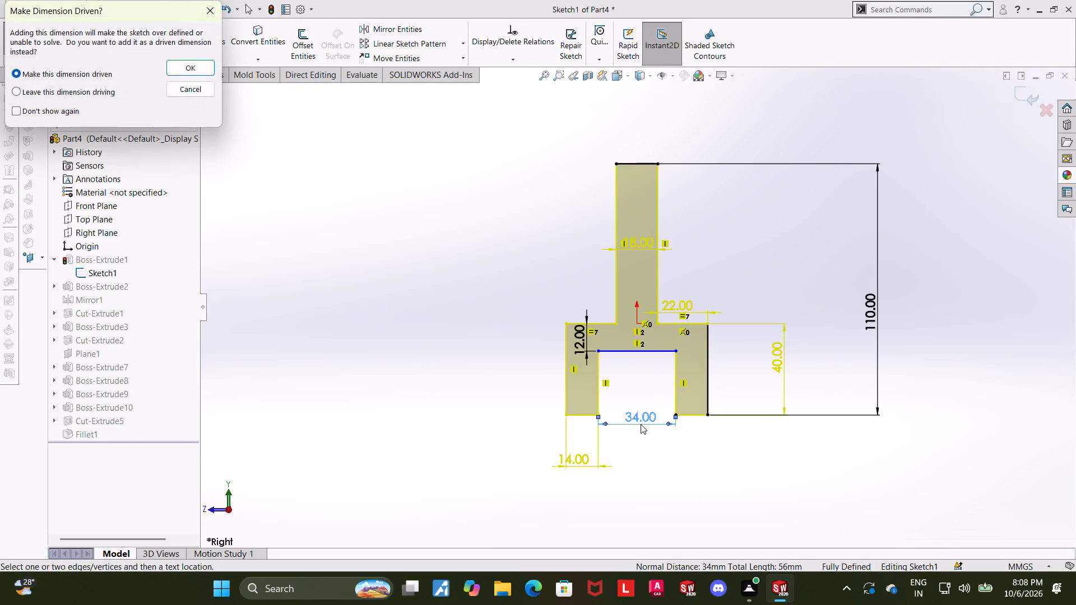
{"action": "key", "text": "Escape"}
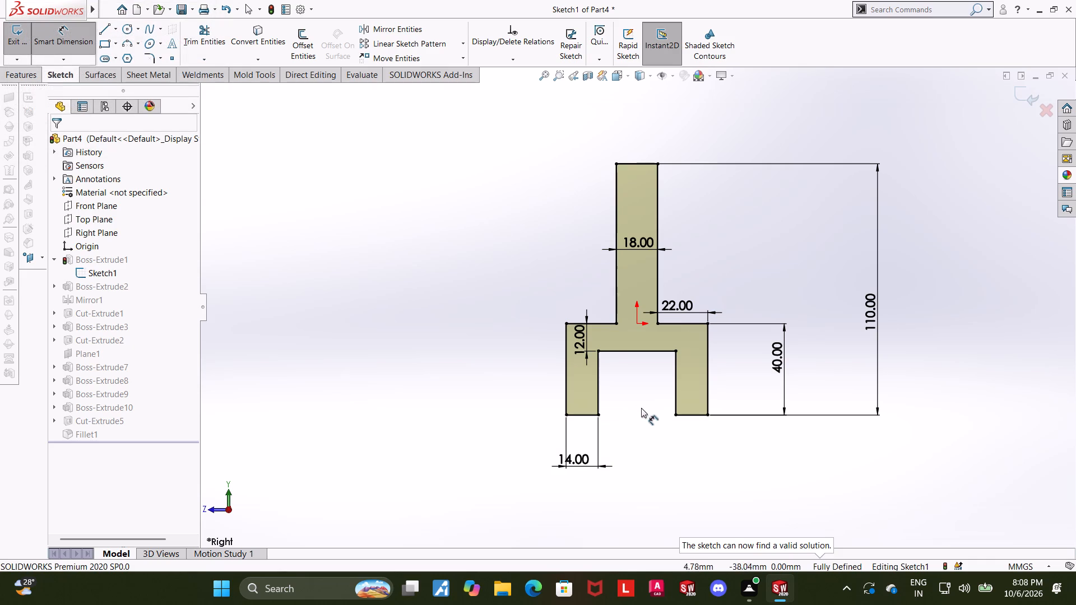
{"action": "left_click", "coordinate": [600, 393]}
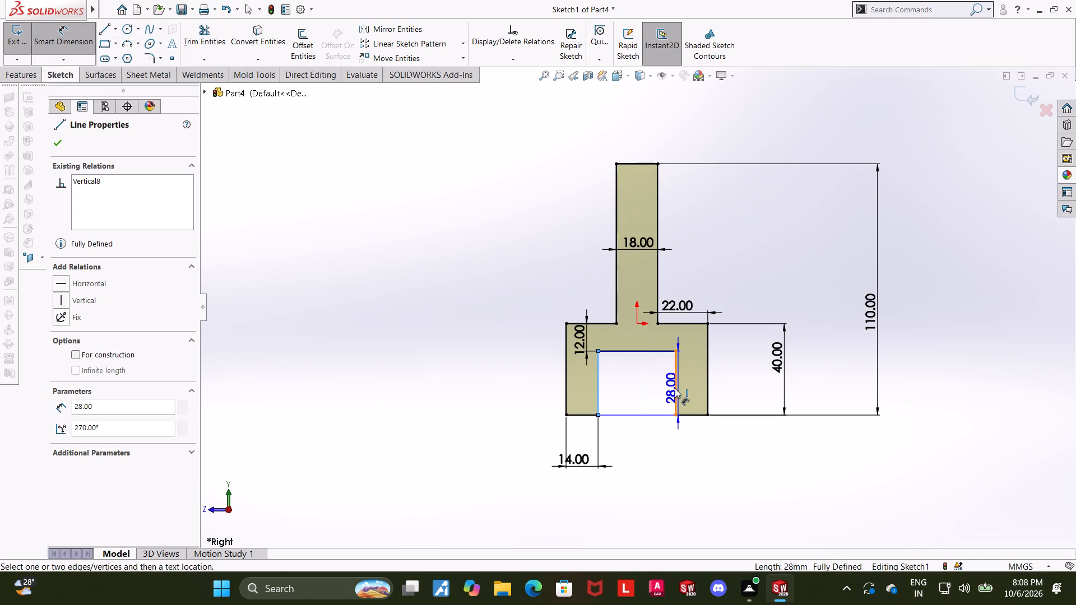
{"action": "left_click", "coordinate": [672, 388]}
{"action": "key", "text": "Escape"}
{"action": "left_click", "coordinate": [676, 387]}
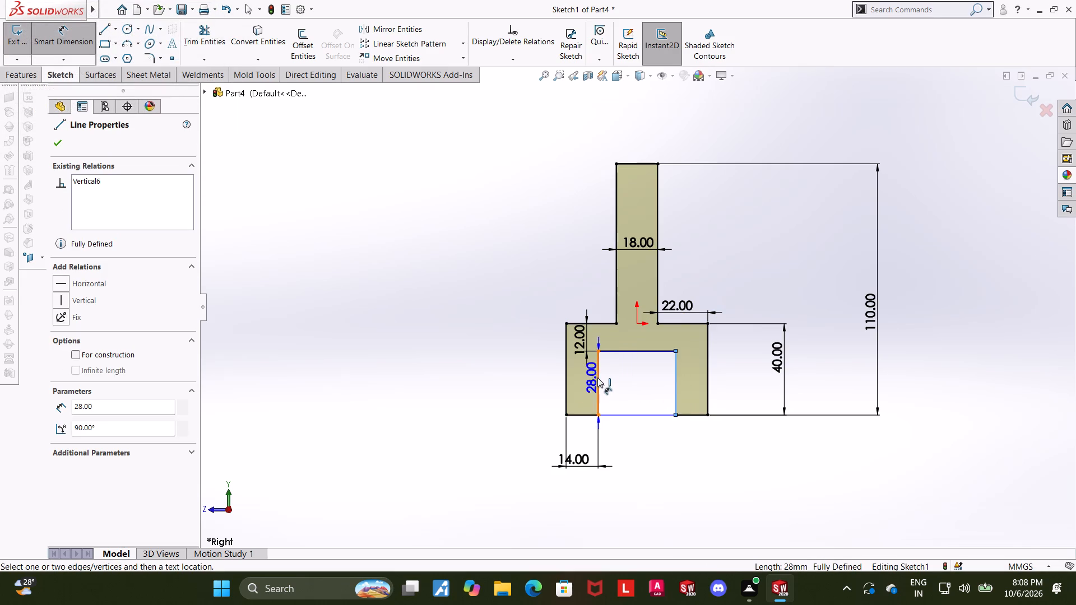
{"action": "left_click", "coordinate": [597, 378]}
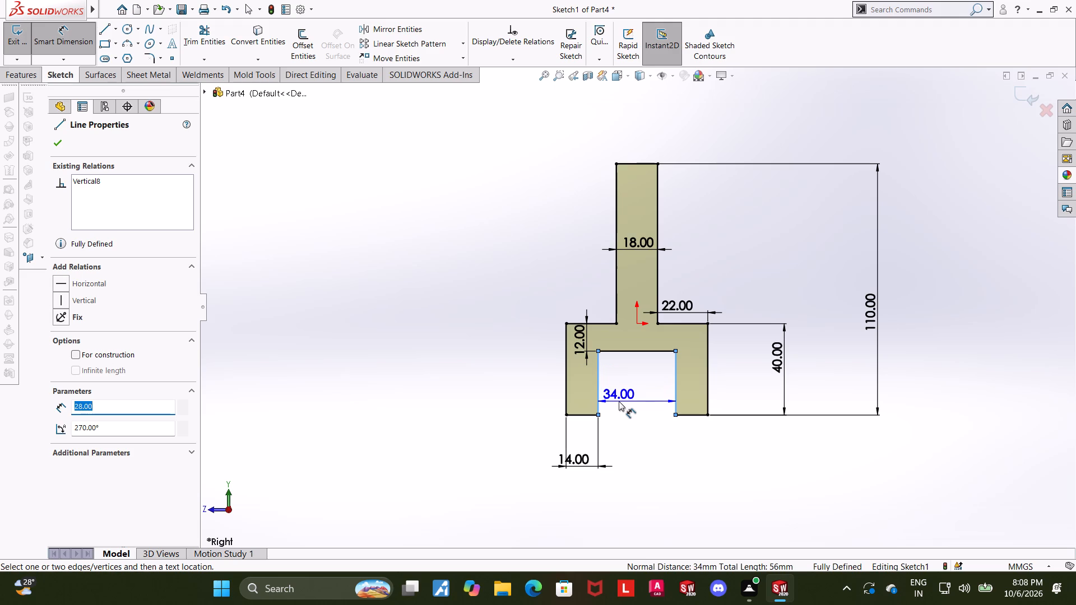
{"action": "key", "text": "Escape"}
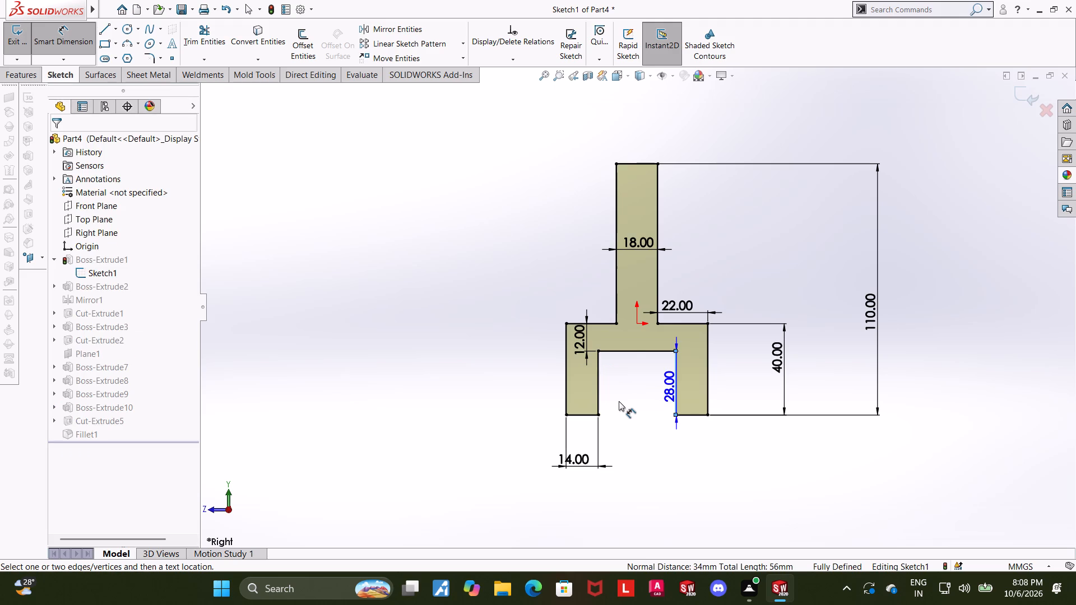
{"action": "key", "text": "Escape"}
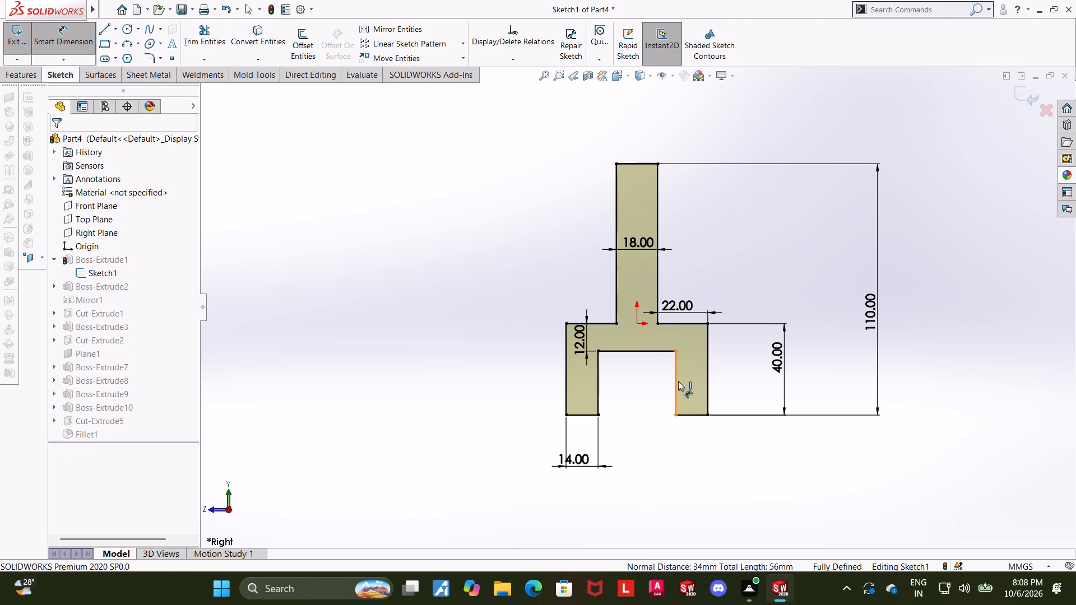
Check the width of the lower fork's undimensioned leg with Smart Dimension, without keeping the dimension, and exit Sketch1.
{"action": "left_click", "coordinate": [677, 379]}
{"action": "left_click", "coordinate": [708, 375]}
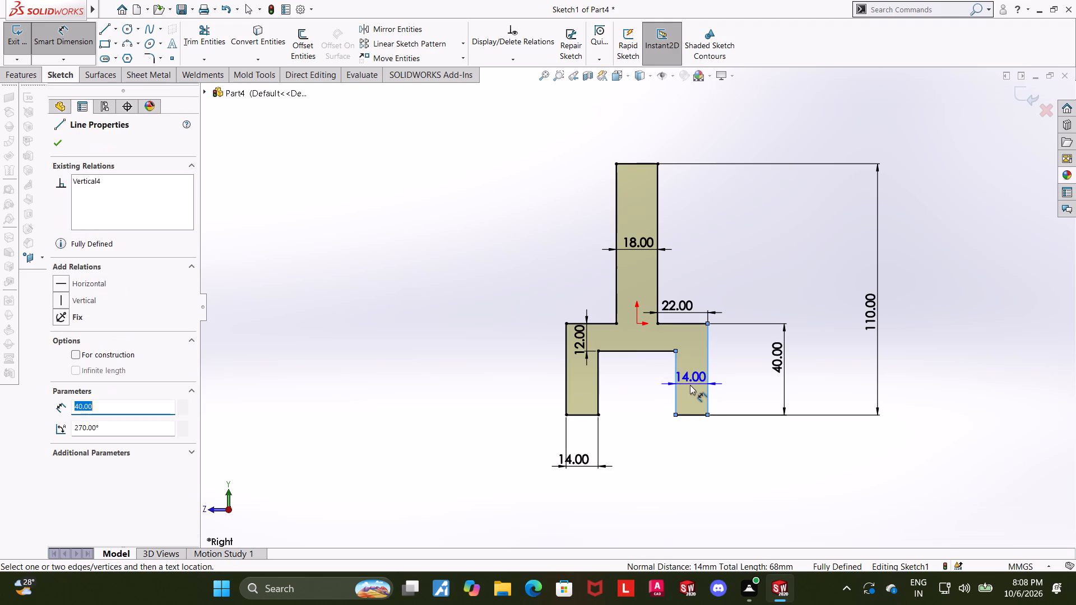
{"action": "key", "text": "Escape"}
{"action": "key", "text": "Escape"}
{"action": "key", "text": "Escape"}
{"action": "middle_click_drag", "start_coordinate": [831, 296], "coordinate": [820, 314]}
{"action": "scroll", "coordinate": [831, 296], "scroll_direction": "up", "scroll_amount": 1}
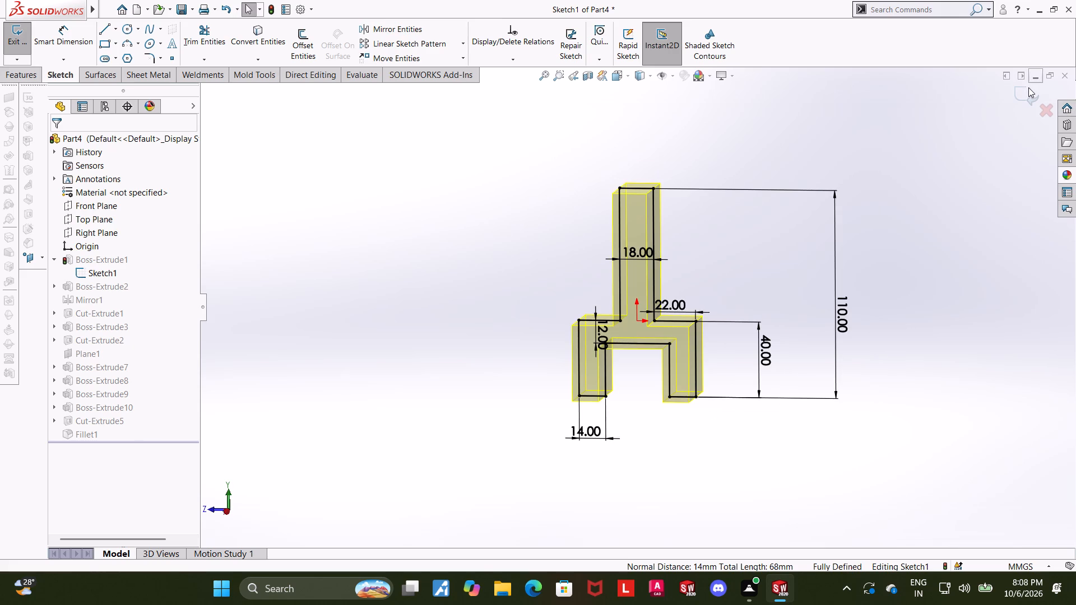
{"action": "left_click", "coordinate": [1028, 87]}
{"action": "scroll", "coordinate": [945, 272], "scroll_direction": "up", "scroll_amount": 1}
{"action": "middle_click_drag", "start_coordinate": [918, 279], "coordinate": [843, 314]}
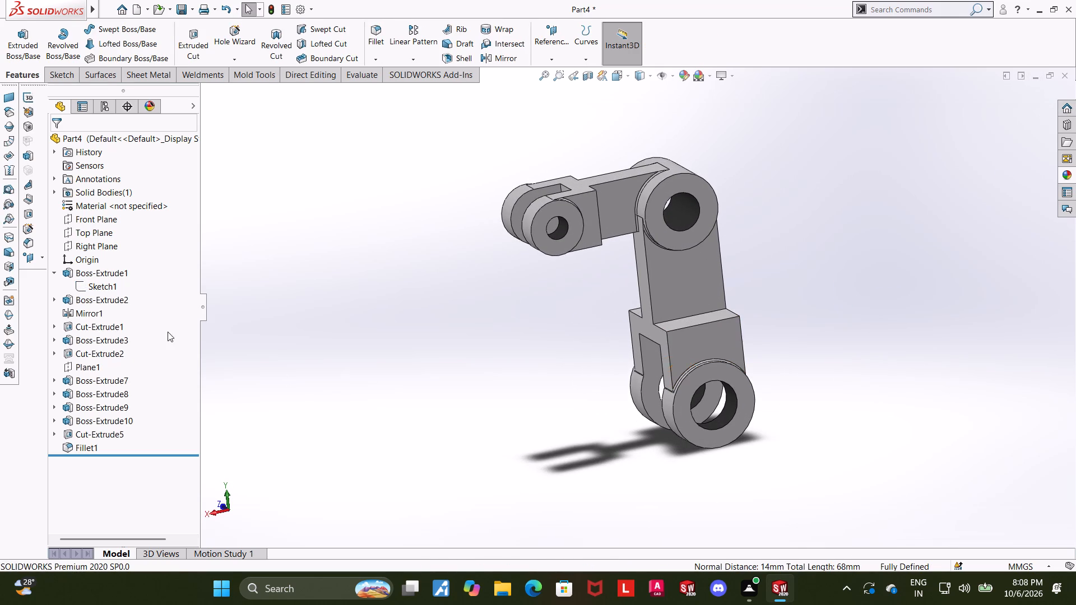
Examine the dimensions of Boss-Extrude7 and Boss-Extrude8 on the side arm and small fork from several angles.
{"action": "left_click", "coordinate": [80, 382]}
{"action": "middle_click_drag", "start_coordinate": [332, 300], "coordinate": [336, 323]}
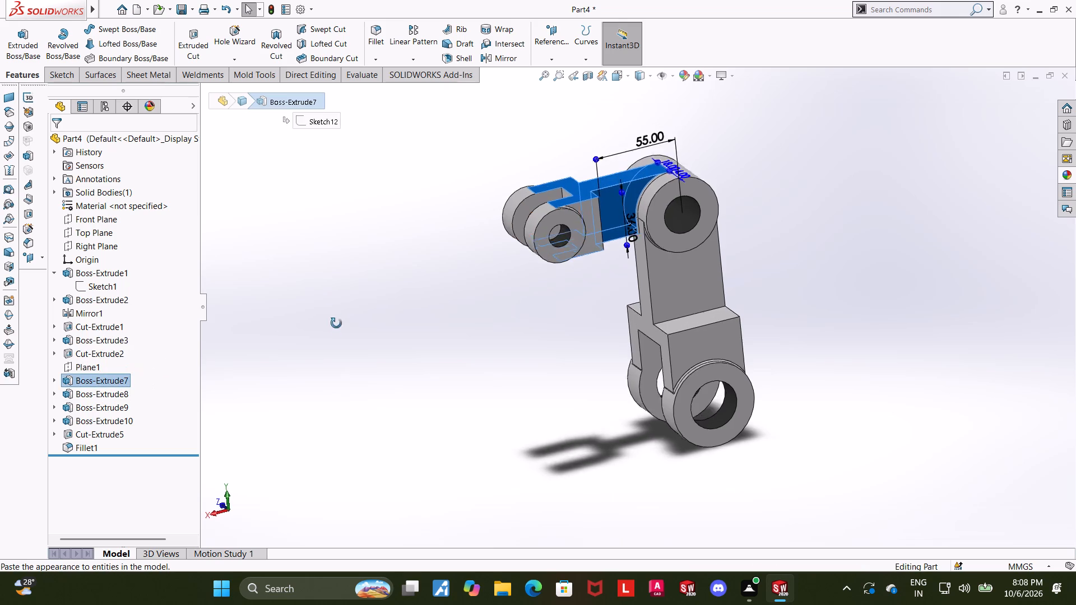
{"action": "middle_click_drag", "start_coordinate": [336, 323], "coordinate": [338, 346]}
{"action": "scroll", "coordinate": [338, 344], "scroll_direction": "up", "scroll_amount": 1}
{"action": "left_click", "coordinate": [314, 391]}
{"action": "left_click", "coordinate": [95, 395]}
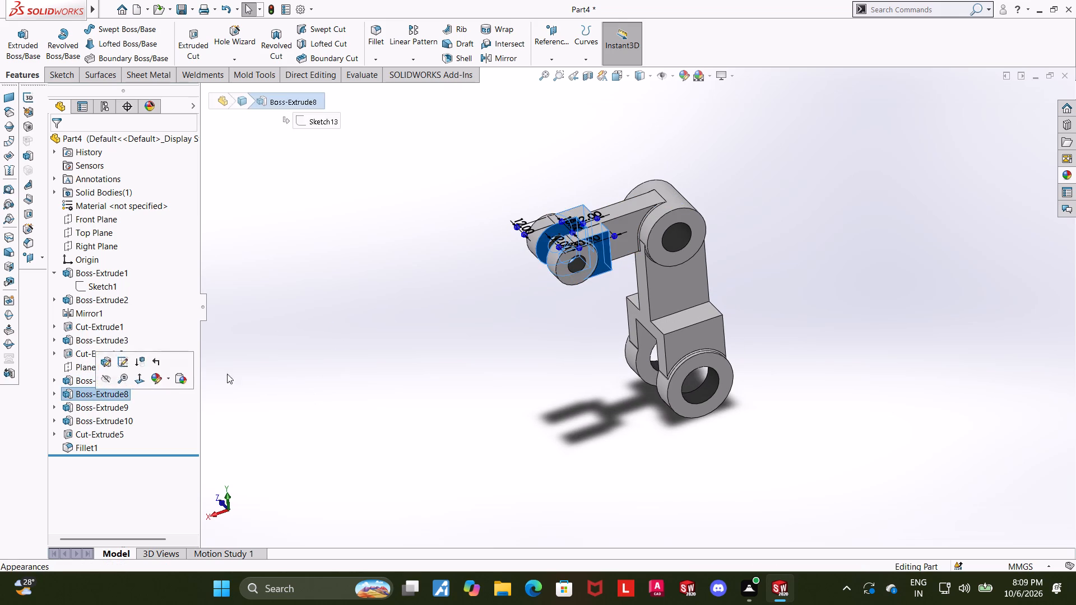
{"action": "left_click", "coordinate": [286, 384]}
{"action": "left_click", "coordinate": [68, 379]}
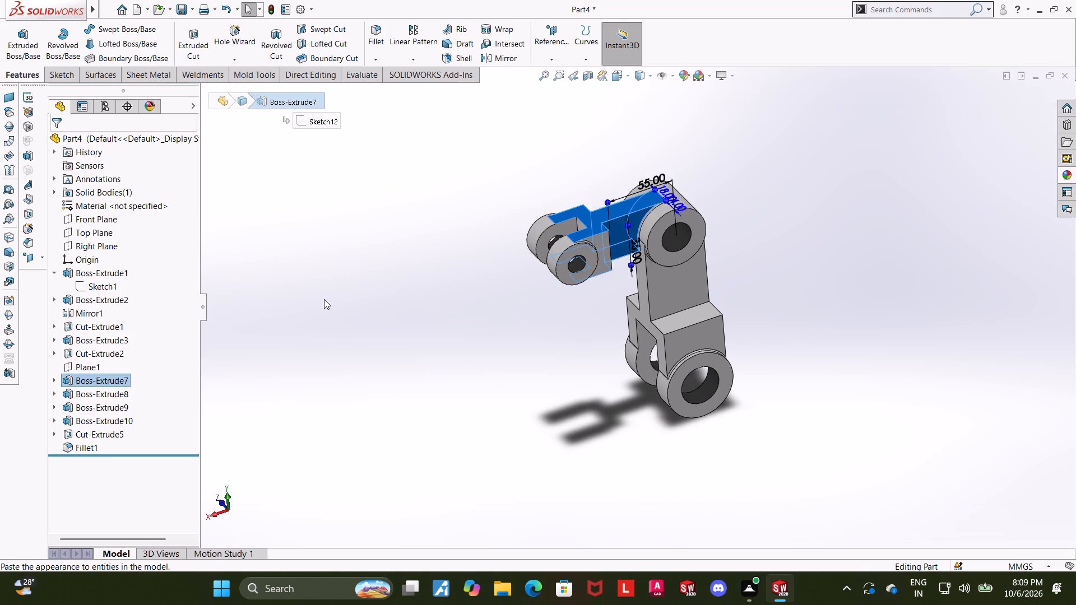
{"action": "middle_click_drag", "start_coordinate": [322, 299], "coordinate": [270, 313]}
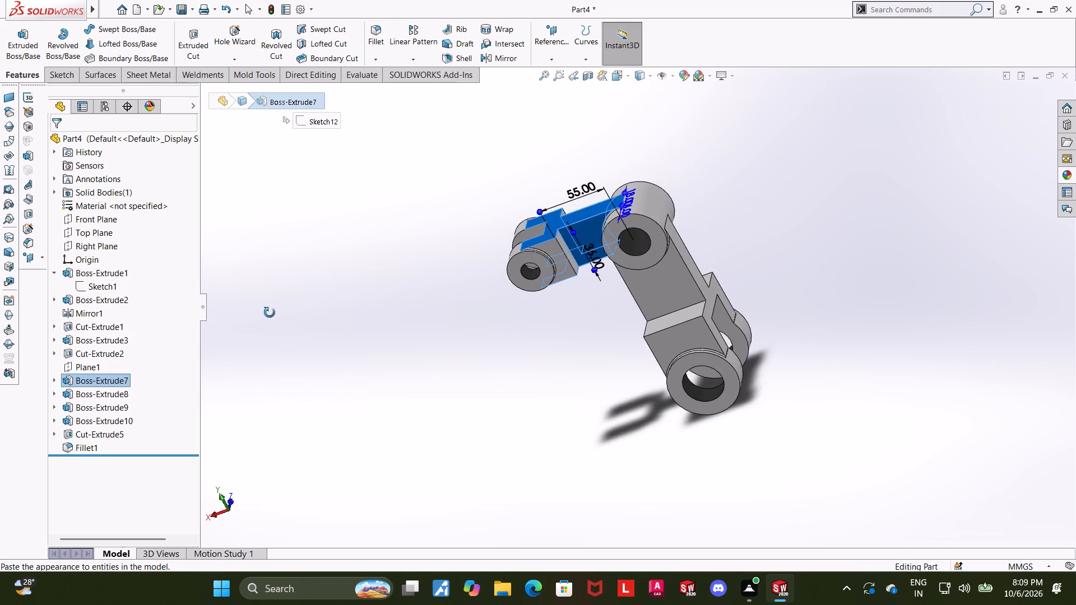
{"action": "middle_click_drag", "start_coordinate": [270, 313], "coordinate": [269, 315]}
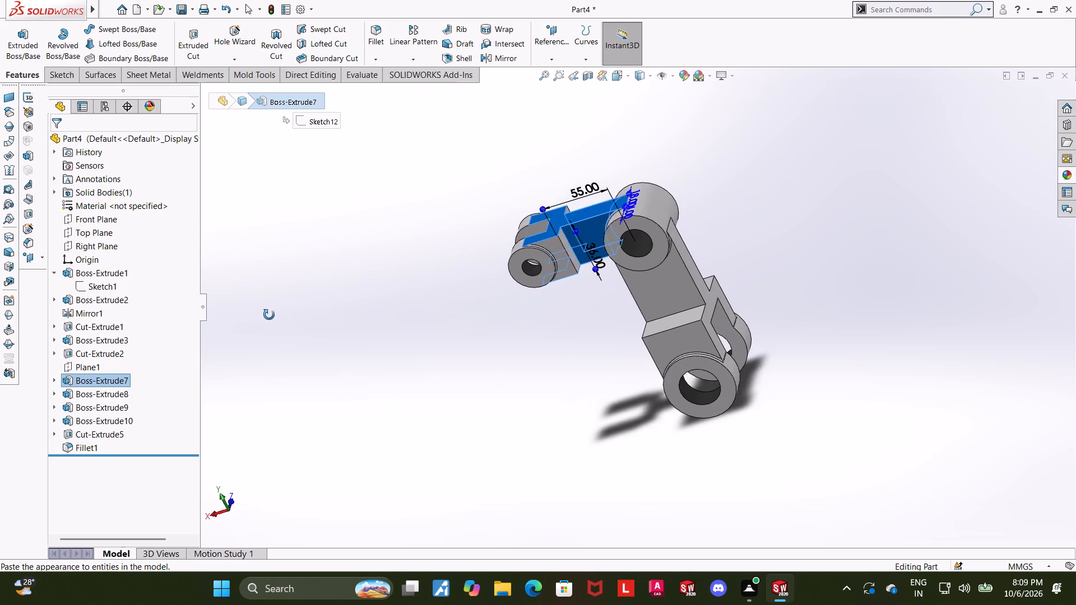
{"action": "middle_click_drag", "start_coordinate": [269, 315], "coordinate": [268, 346]}
{"action": "left_click", "coordinate": [613, 81]}
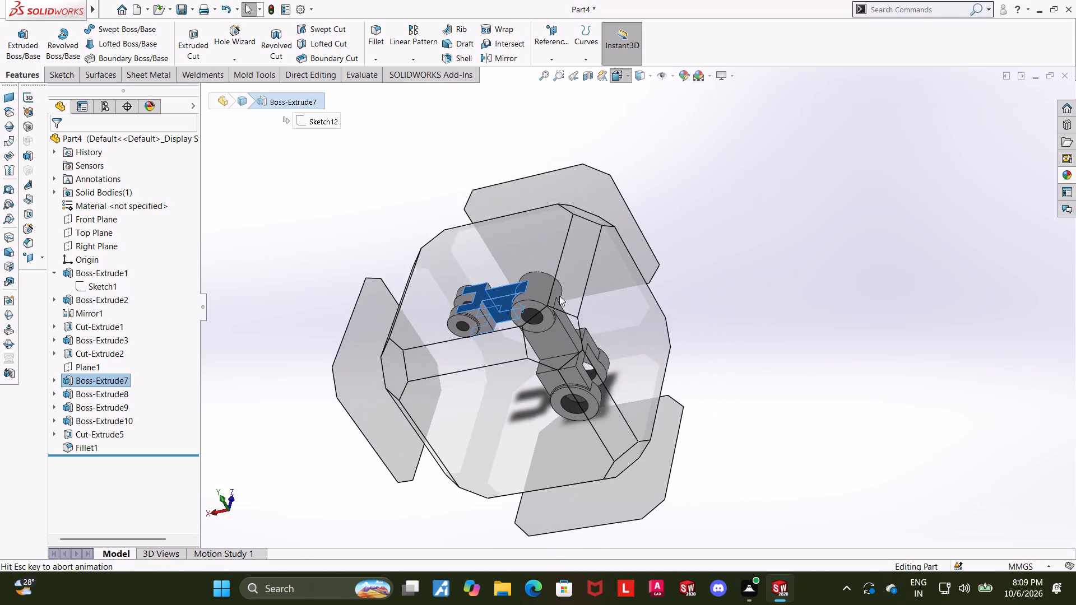
{"action": "left_click", "coordinate": [510, 284]}
{"action": "middle_click_drag", "start_coordinate": [682, 392], "coordinate": [672, 275]}
{"action": "scroll", "coordinate": [672, 275], "scroll_direction": "up", "scroll_amount": 3}
View Sketch12 of Boss-Extrude7 face-on and examine its dimensions.
{"action": "left_click", "coordinate": [51, 379]}
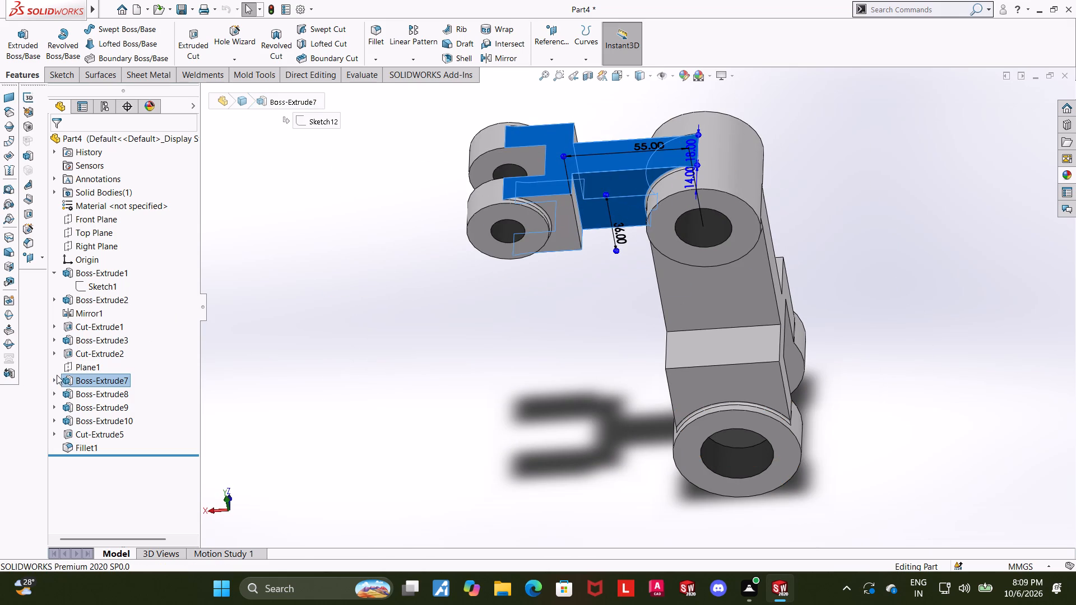
{"action": "left_click", "coordinate": [56, 375]}
{"action": "left_click", "coordinate": [109, 398]}
{"action": "left_click", "coordinate": [109, 398]}
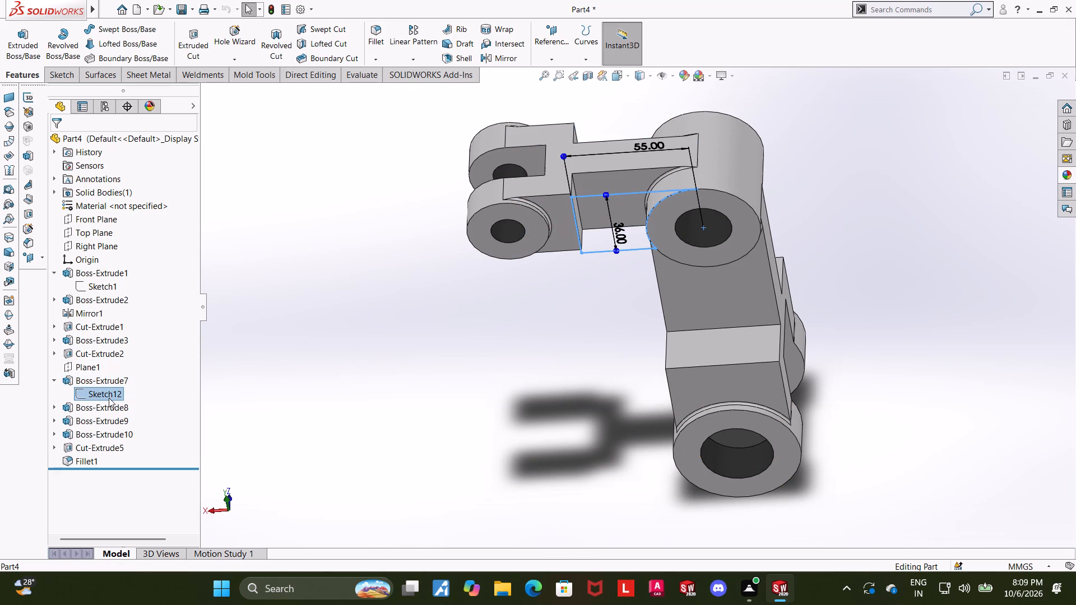
{"action": "left_click_drag", "start_coordinate": [293, 392], "coordinate": [287, 392]}
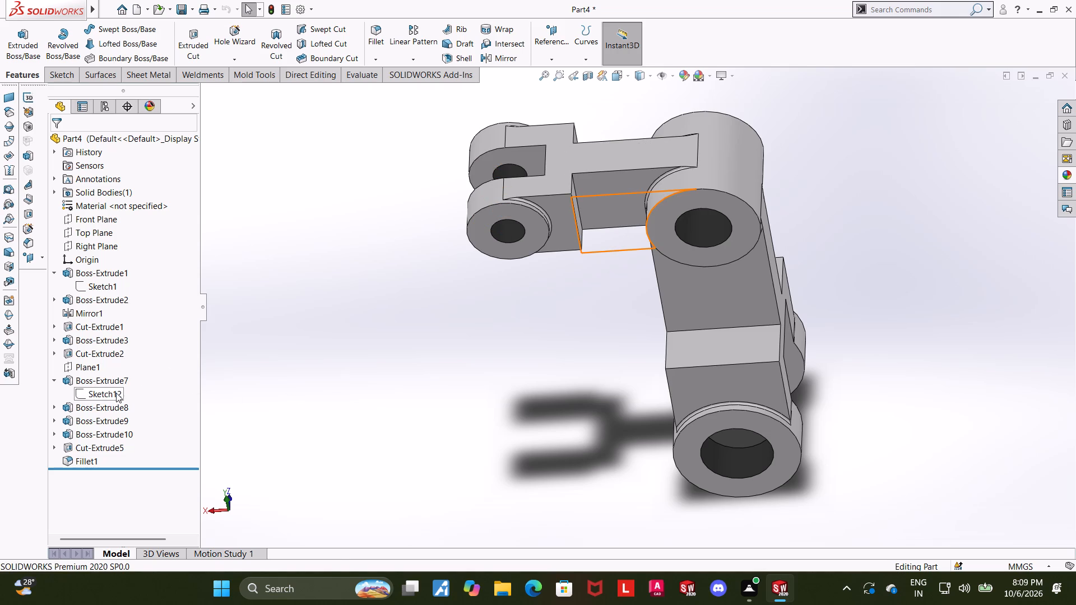
{"action": "left_click", "coordinate": [116, 393]}
{"action": "left_click", "coordinate": [163, 376]}
{"action": "scroll", "coordinate": [632, 241], "scroll_direction": "up", "scroll_amount": 5}
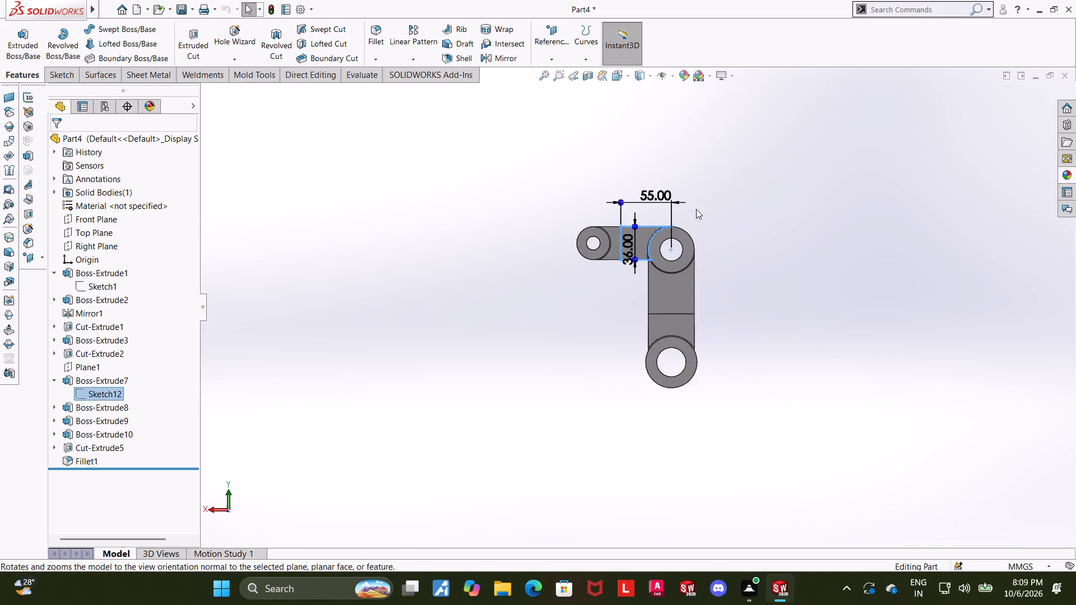
{"action": "scroll", "coordinate": [695, 192], "scroll_direction": "down", "scroll_amount": 3}
{"action": "left_click", "coordinate": [752, 330]}
{"action": "scroll", "coordinate": [587, 337], "scroll_direction": "down", "scroll_amount": 3}
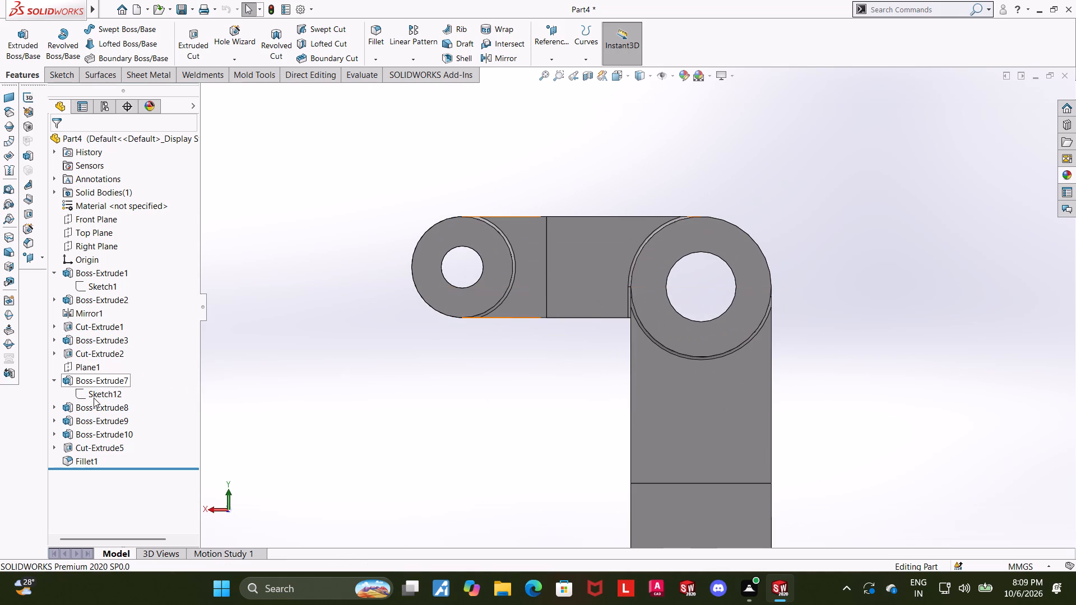
{"action": "left_click", "coordinate": [94, 398]}
View Sketch13 of Boss-Extrude8 face-on and examine the small fork's dimensions.
{"action": "left_click", "coordinate": [55, 404]}
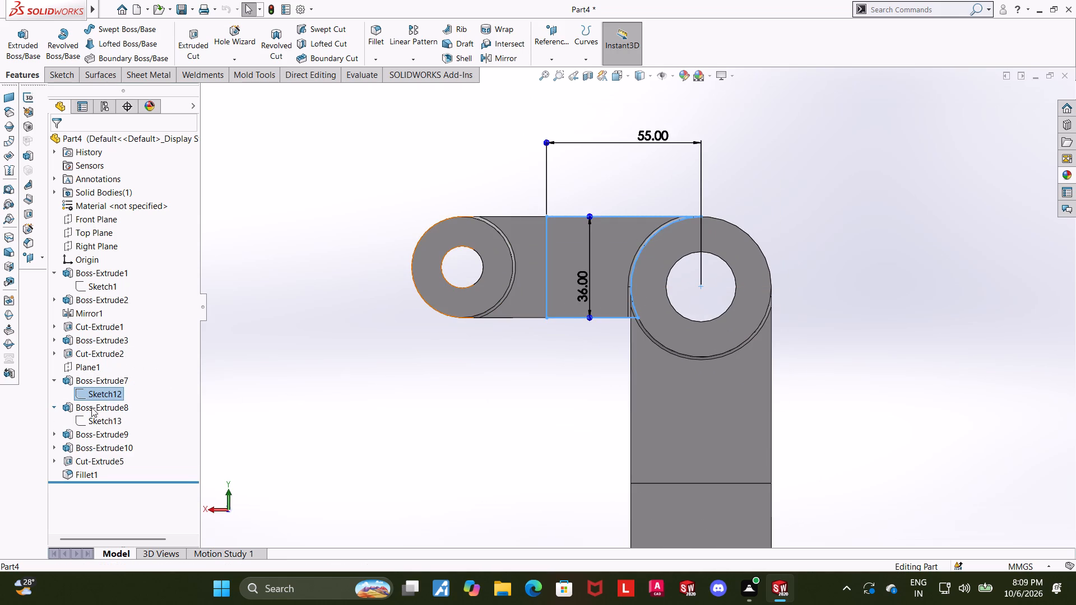
{"action": "left_click", "coordinate": [94, 416]}
{"action": "left_click", "coordinate": [443, 421]}
{"action": "scroll", "coordinate": [457, 348], "scroll_direction": "up", "scroll_amount": 1}
{"action": "middle_click_drag", "start_coordinate": [460, 368], "coordinate": [456, 486]}
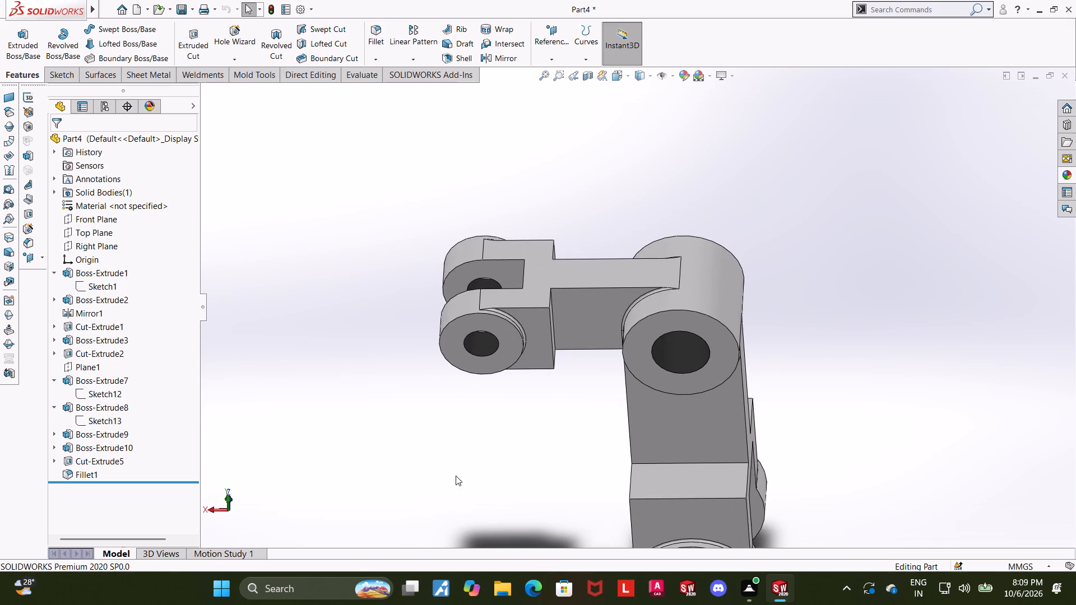
{"action": "left_click", "coordinate": [87, 424]}
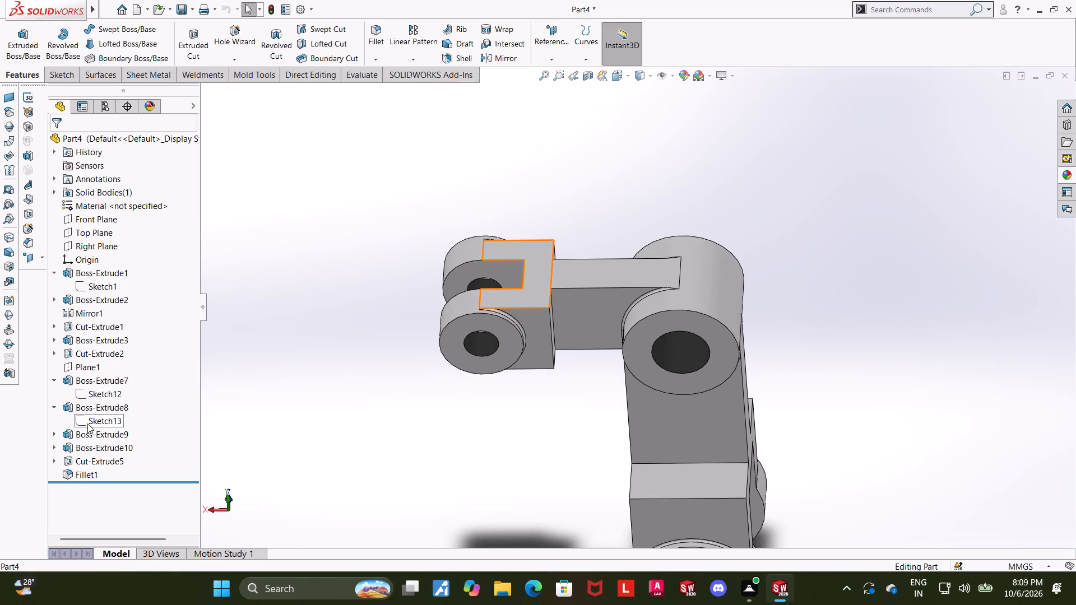
{"action": "left_click", "coordinate": [138, 407]}
{"action": "scroll", "coordinate": [735, 402], "scroll_direction": "up", "scroll_amount": 1}
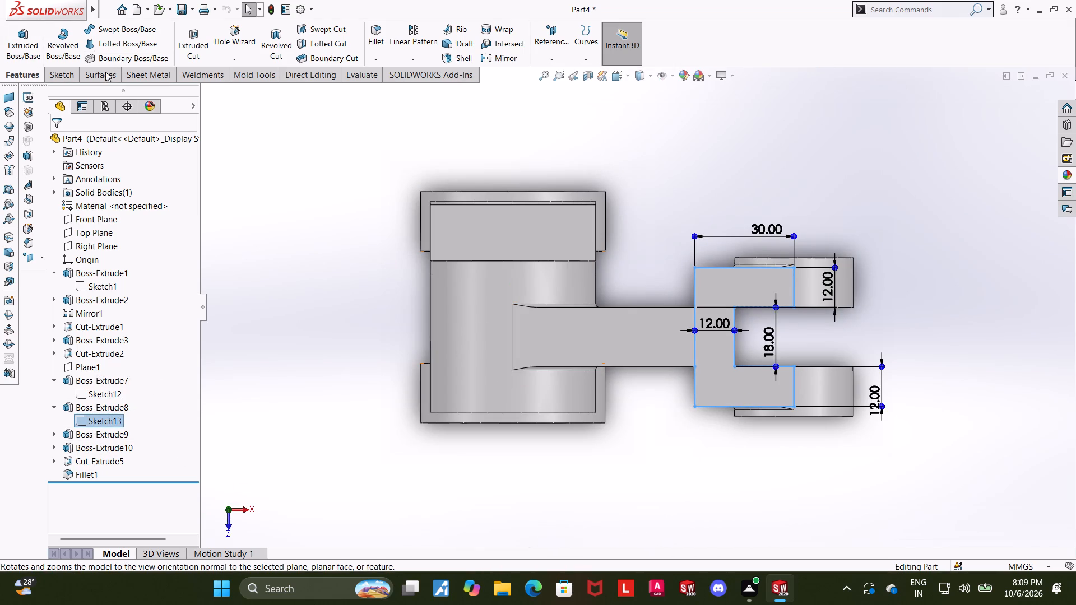
Open Sketch13 and check the distance from the origin to the small fork's end edge with Smart Dimension, without keeping the dimension.
{"action": "left_click", "coordinate": [96, 423]}
{"action": "left_click", "coordinate": [106, 388]}
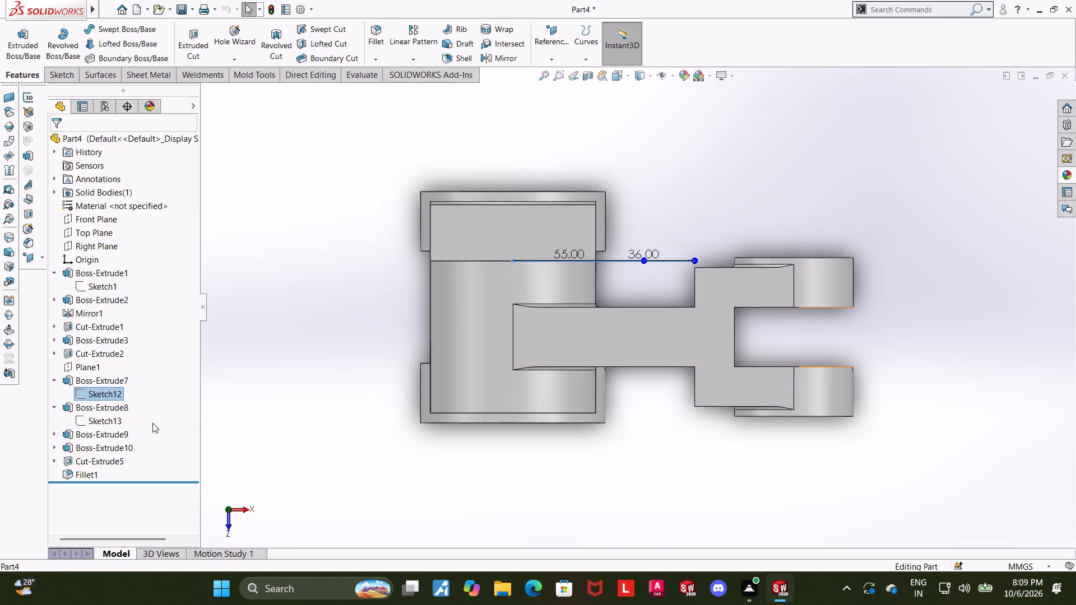
{"action": "left_click", "coordinate": [117, 422]}
{"action": "left_click", "coordinate": [122, 392]}
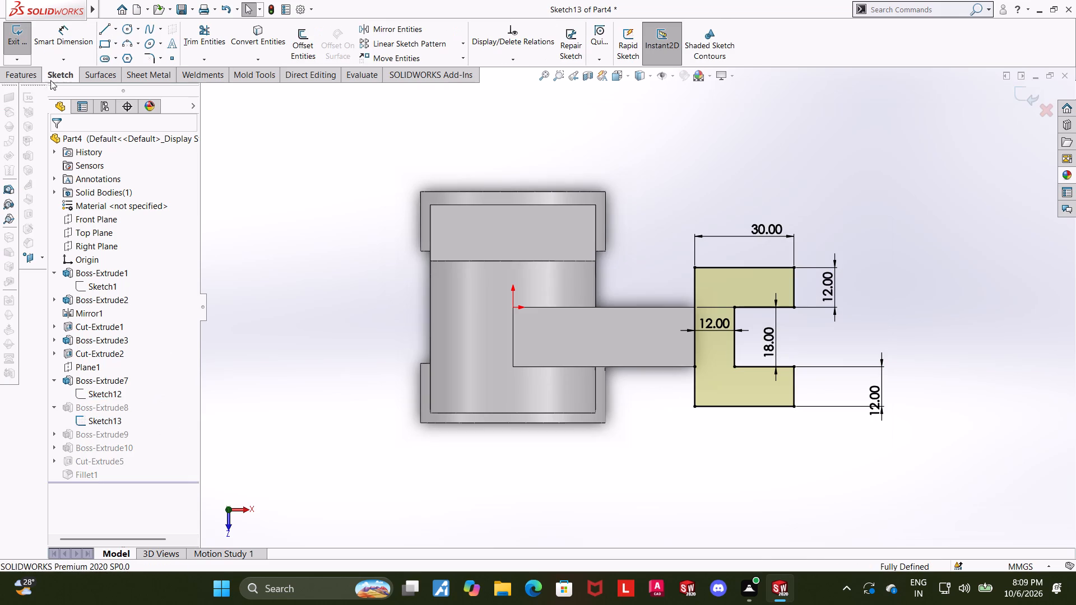
{"action": "left_click", "coordinate": [61, 47]}
{"action": "left_click", "coordinate": [794, 286]}
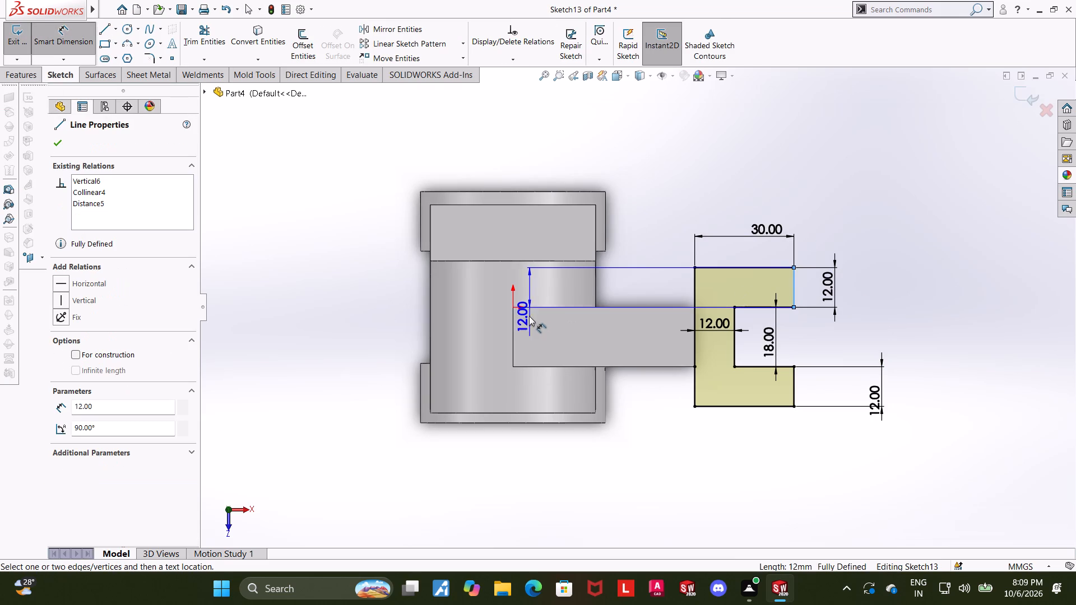
{"action": "left_click", "coordinate": [511, 308]}
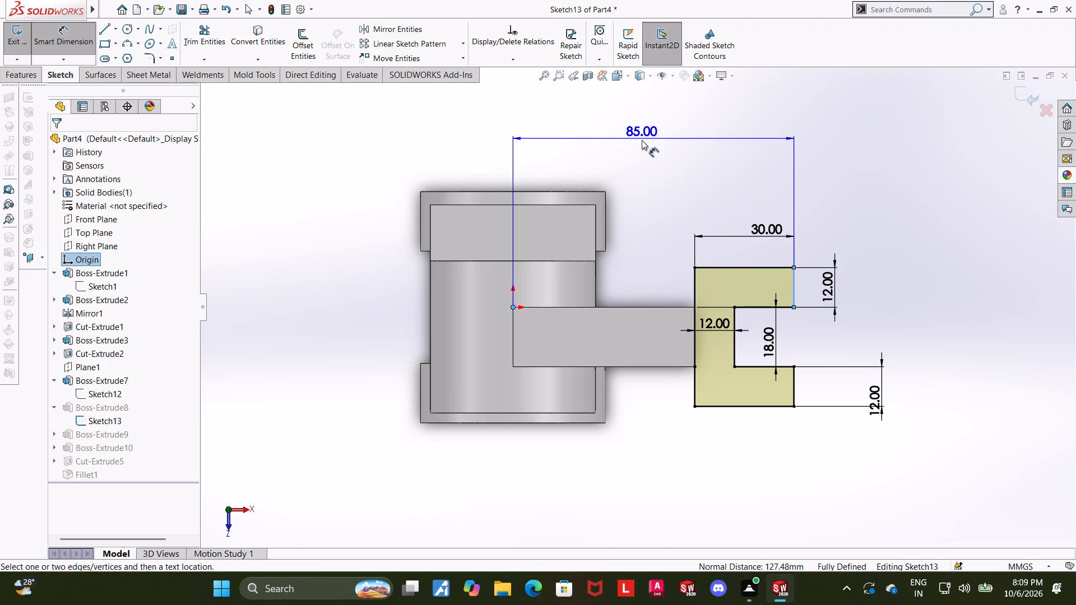
{"action": "left_click", "coordinate": [642, 140]}
{"action": "key", "text": "Escape"}
{"action": "left_click", "coordinate": [1019, 97]}
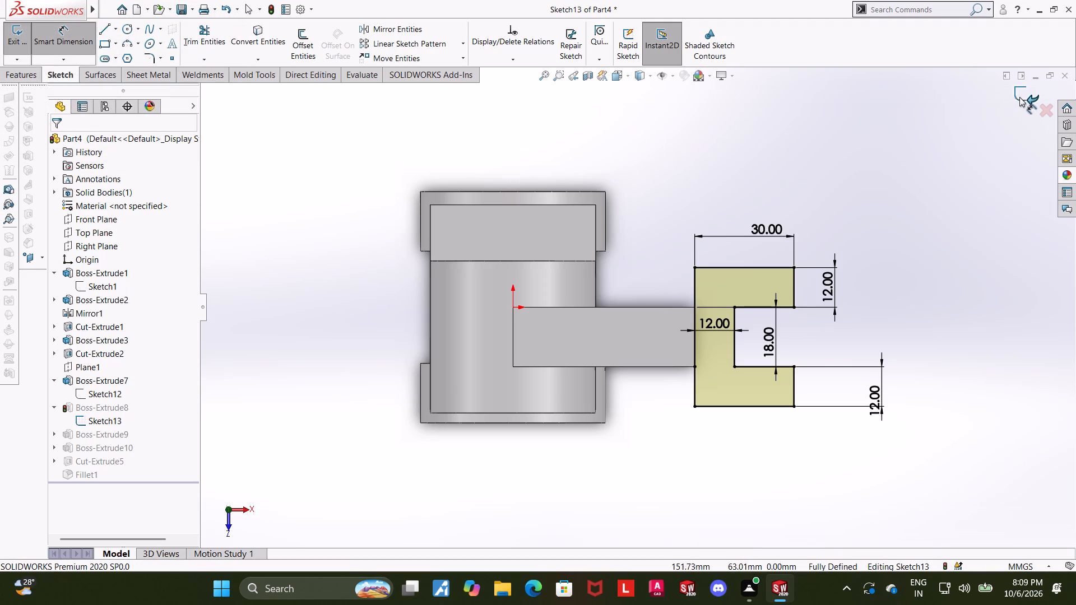
Return the model to the isometric view.
{"action": "scroll", "coordinate": [915, 343], "scroll_direction": "up", "scroll_amount": 2}
{"action": "middle_click_drag", "start_coordinate": [884, 356], "coordinate": [774, 305]}
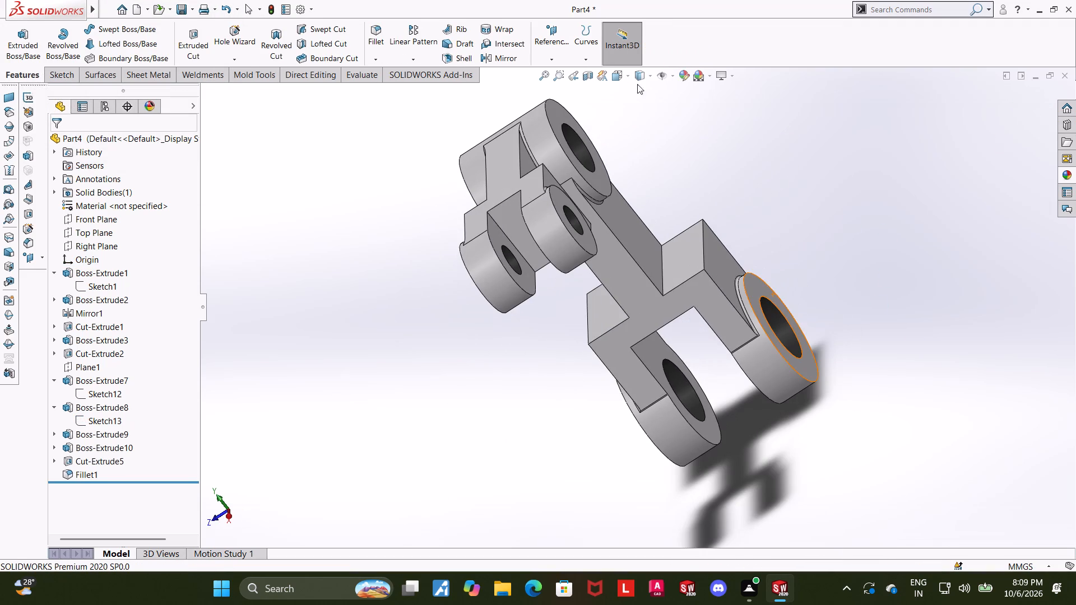
{"action": "left_click", "coordinate": [616, 76]}
{"action": "left_click", "coordinate": [542, 296]}
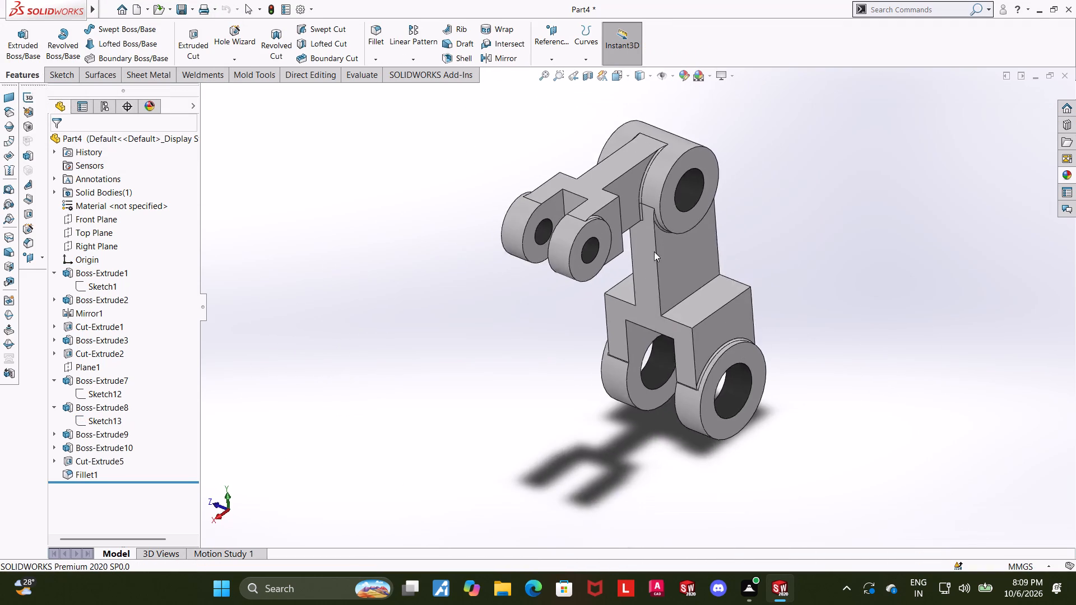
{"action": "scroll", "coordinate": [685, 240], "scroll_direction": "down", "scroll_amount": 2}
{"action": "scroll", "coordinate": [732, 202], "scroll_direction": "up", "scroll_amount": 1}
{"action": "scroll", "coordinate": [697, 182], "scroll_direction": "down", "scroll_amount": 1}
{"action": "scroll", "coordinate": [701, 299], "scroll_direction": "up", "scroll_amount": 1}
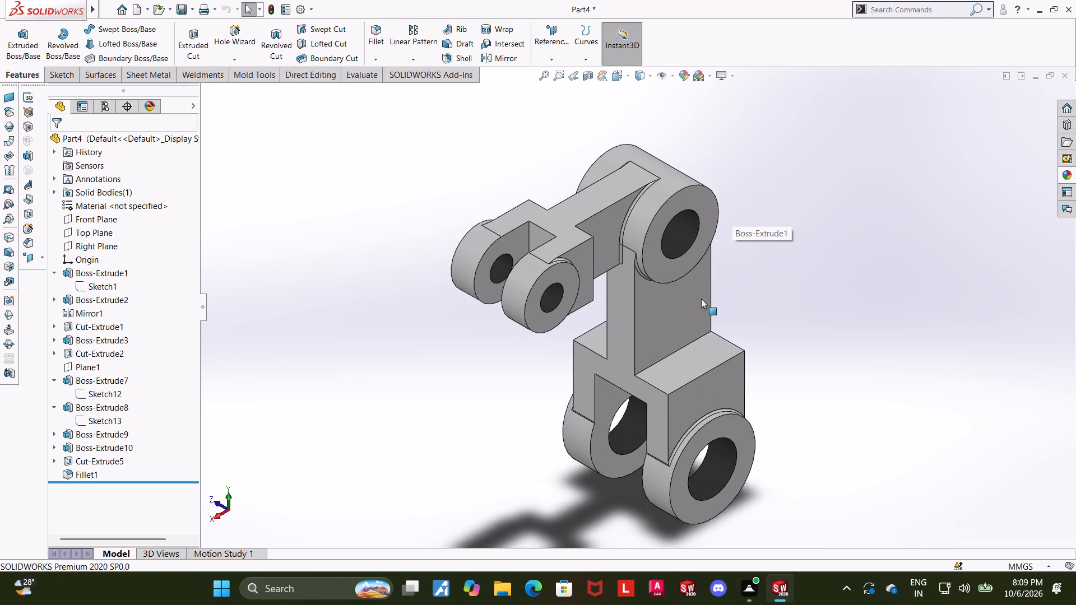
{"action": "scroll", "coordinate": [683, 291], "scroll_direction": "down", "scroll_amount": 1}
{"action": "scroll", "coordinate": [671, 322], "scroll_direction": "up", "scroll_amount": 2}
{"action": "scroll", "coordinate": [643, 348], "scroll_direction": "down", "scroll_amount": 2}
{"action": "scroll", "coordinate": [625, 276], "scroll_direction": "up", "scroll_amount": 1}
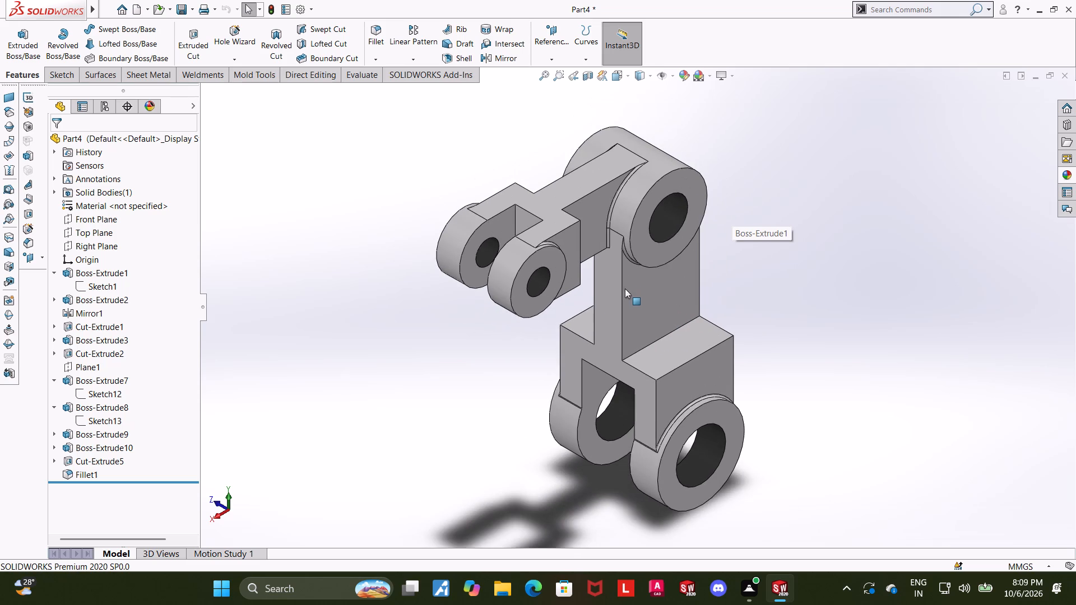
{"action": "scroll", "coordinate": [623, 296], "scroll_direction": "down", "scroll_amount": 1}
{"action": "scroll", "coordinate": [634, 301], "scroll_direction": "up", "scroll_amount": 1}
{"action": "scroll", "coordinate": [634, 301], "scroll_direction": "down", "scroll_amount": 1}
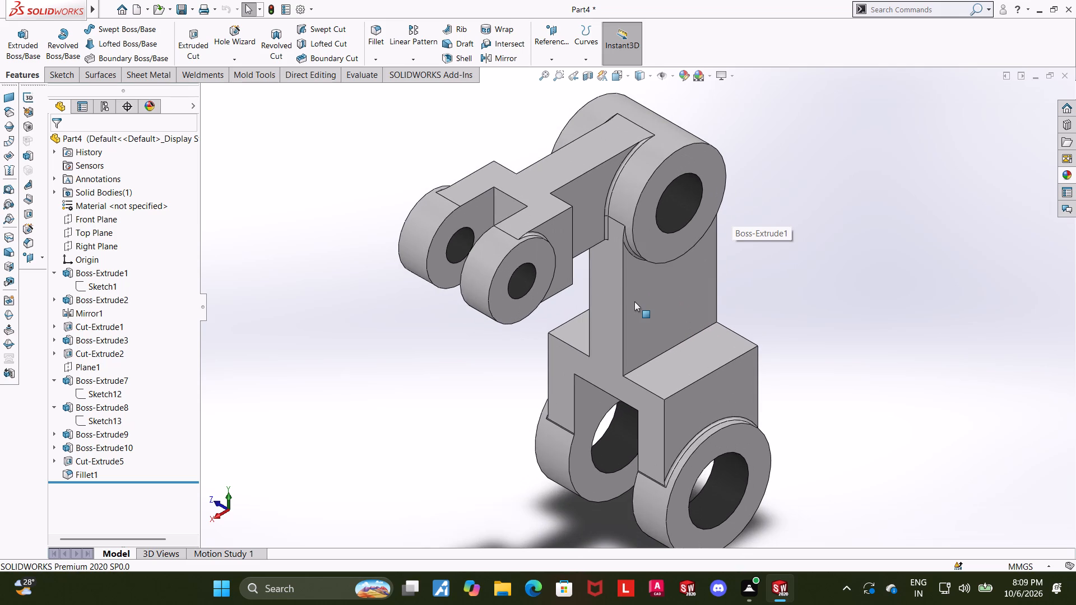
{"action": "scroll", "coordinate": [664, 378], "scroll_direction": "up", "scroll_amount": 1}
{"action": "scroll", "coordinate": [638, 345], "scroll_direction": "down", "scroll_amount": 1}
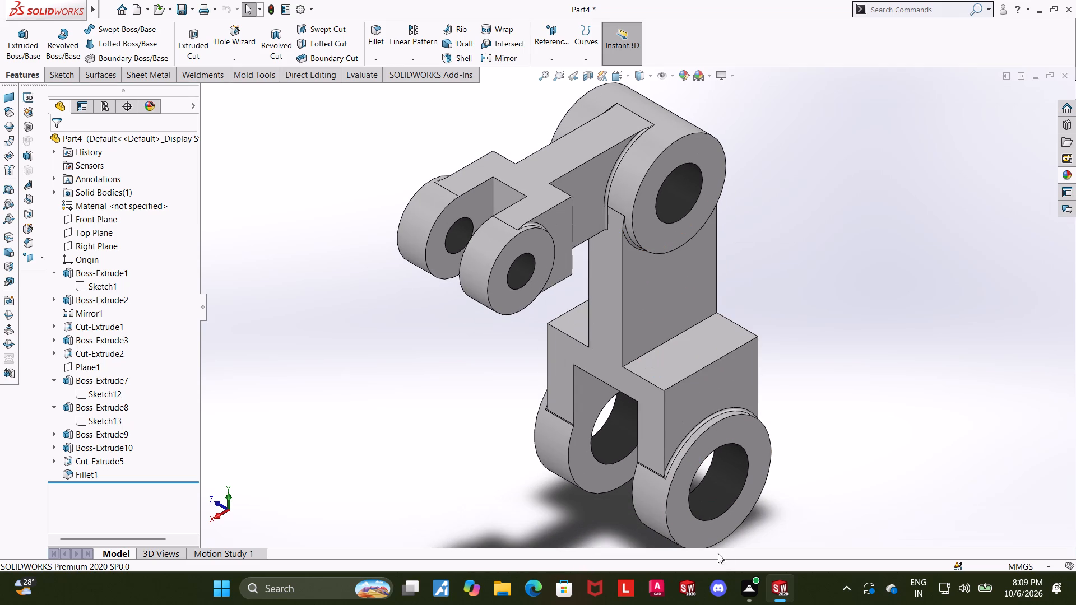
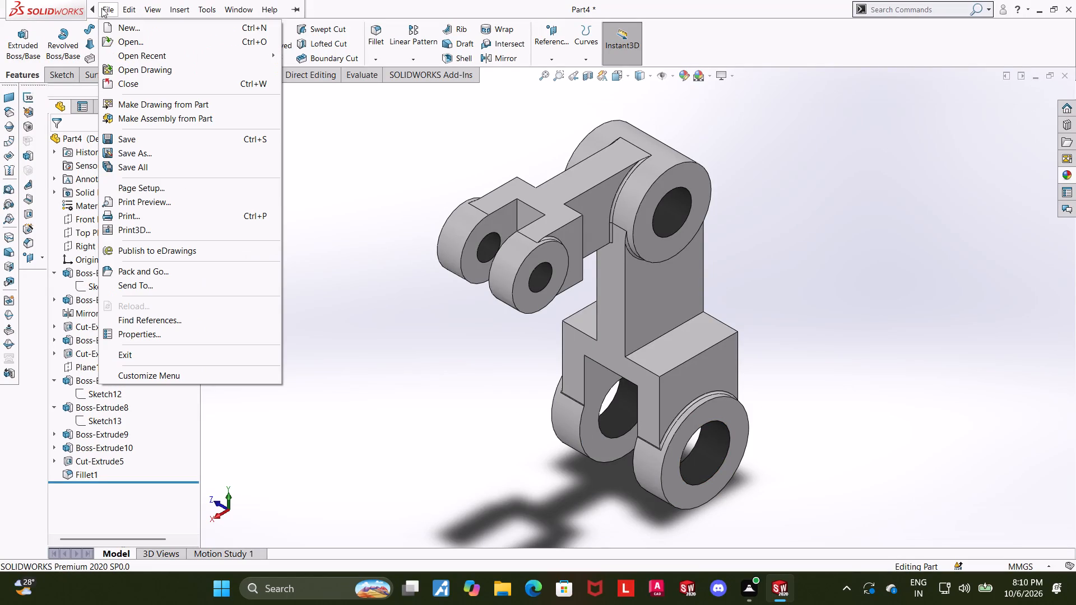
Save the part in the Downloads folder as a SOLIDWORKS part named "Multi axis triple pivot linkage".
{"action": "left_click", "coordinate": [146, 159]}
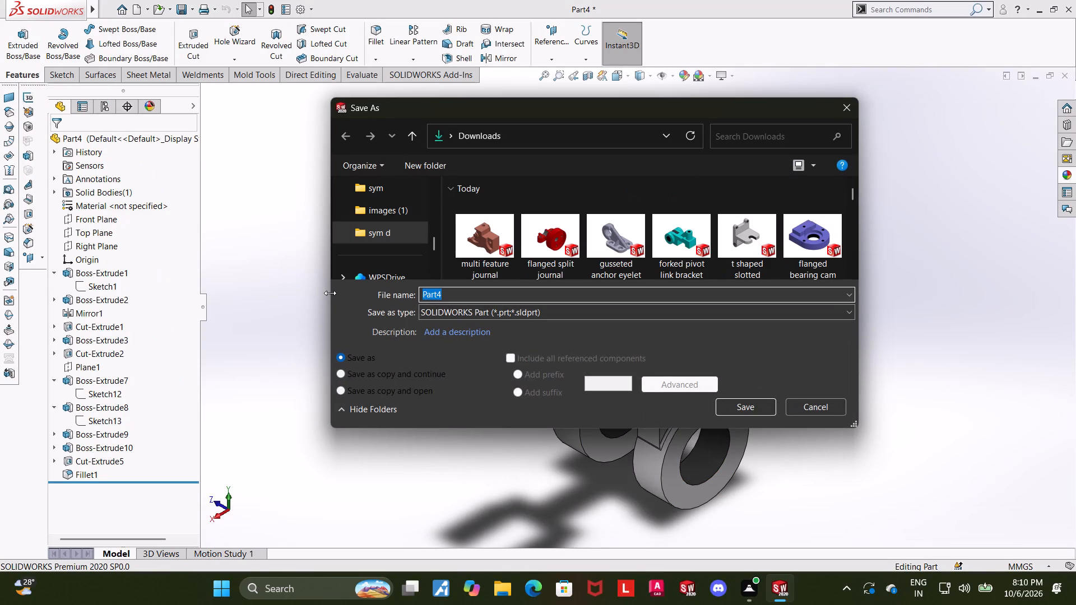
{"action": "type", "text": "ulti aci"}
{"action": "key", "text": "BackSpace"}
{"action": "key", "text": "BackSpace"}
{"action": "type", "text": "xis triple pivot linkage"}
{"action": "key", "text": "space"}
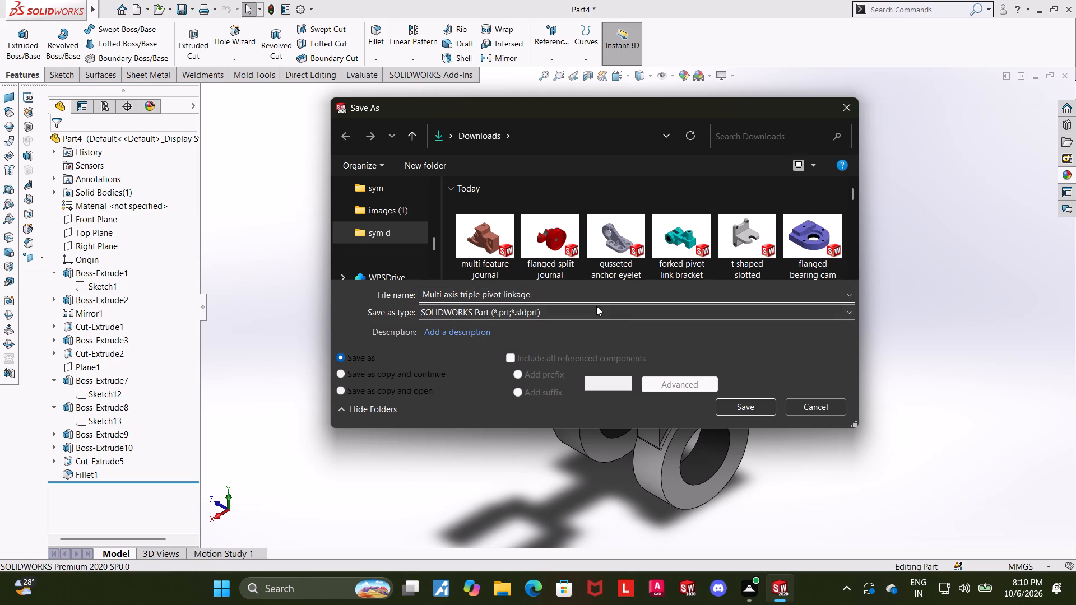
{"action": "left_click", "coordinate": [758, 406]}
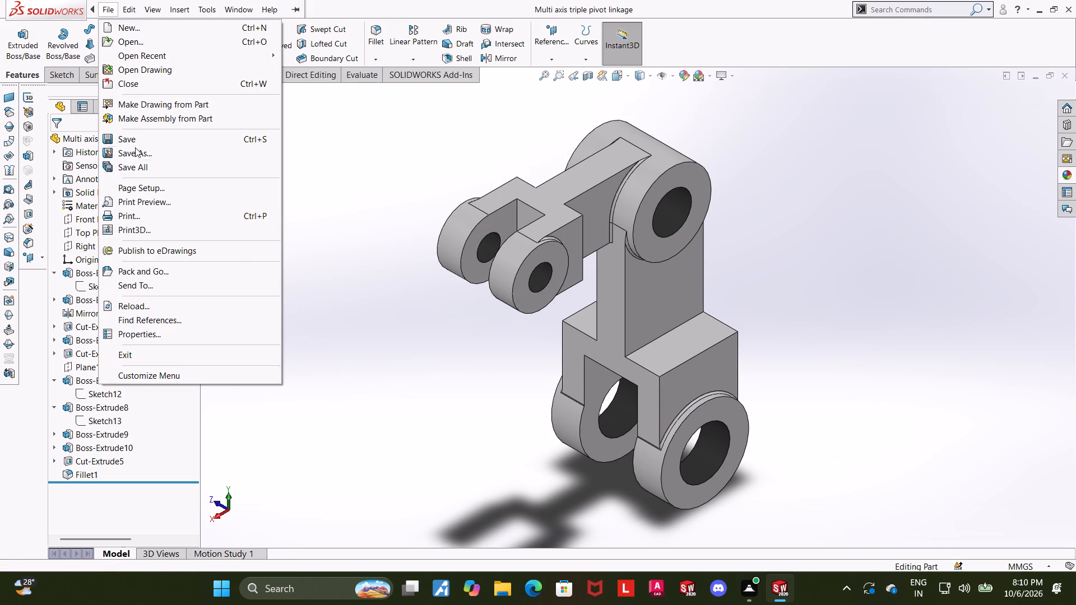
Save a PDF copy of the part in Downloads under the same name, Multi axis triple pivot linkage.
{"action": "left_click", "coordinate": [133, 155]}
{"action": "left_click", "coordinate": [441, 308]}
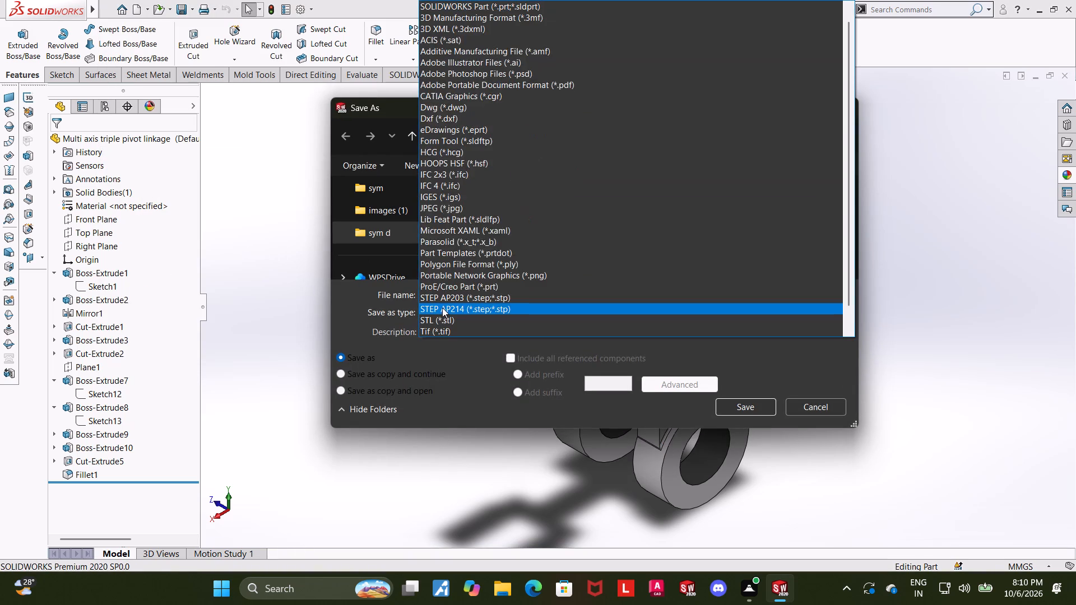
{"action": "left_click", "coordinate": [567, 79]}
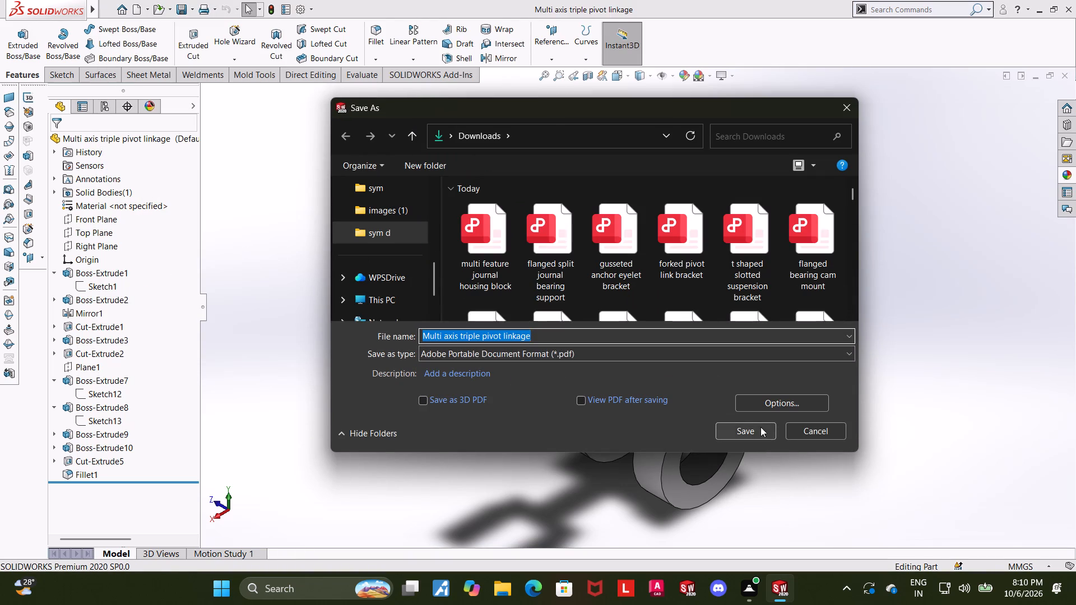
{"action": "left_click", "coordinate": [760, 427]}
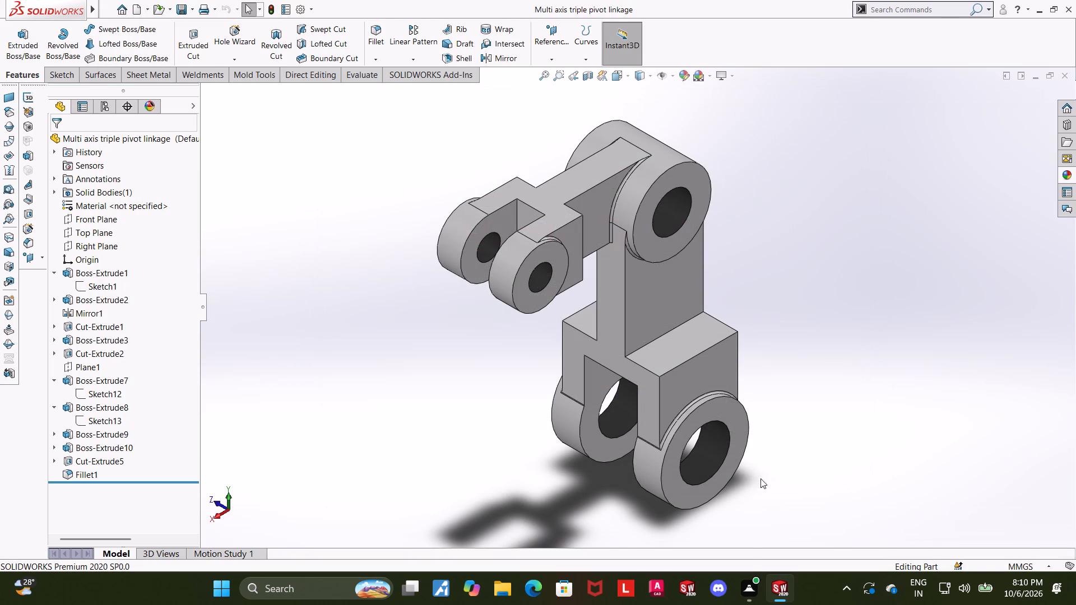
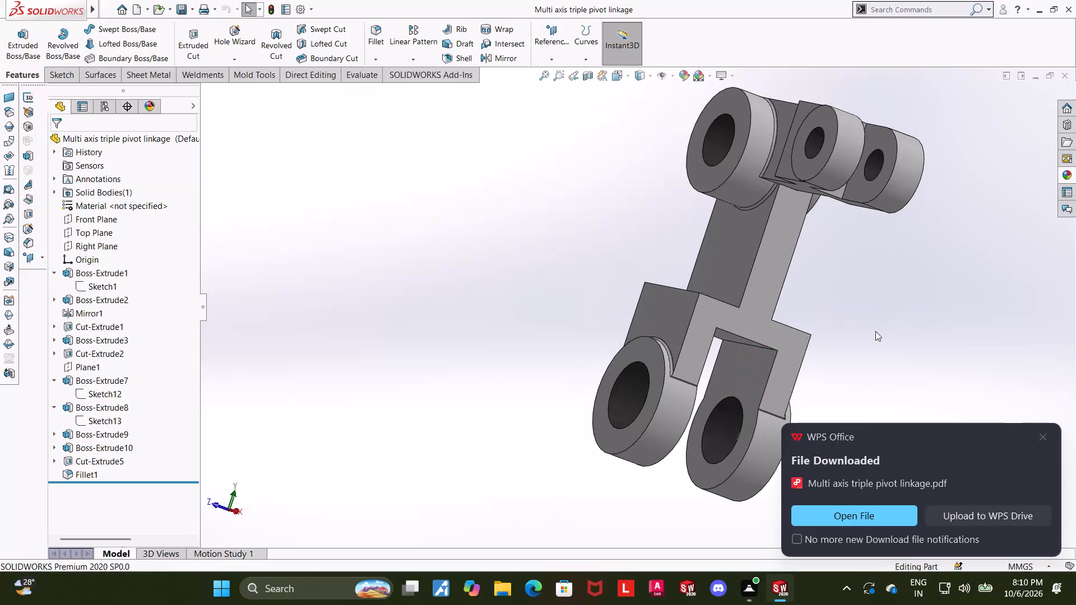
Examine the finished linkage from several sides, including the lower fork, the upper pivot bosses and the side fork arm.
{"action": "scroll", "coordinate": [875, 331], "scroll_direction": "up", "scroll_amount": 1}
{"action": "middle_click_drag", "start_coordinate": [879, 337], "coordinate": [805, 281]}
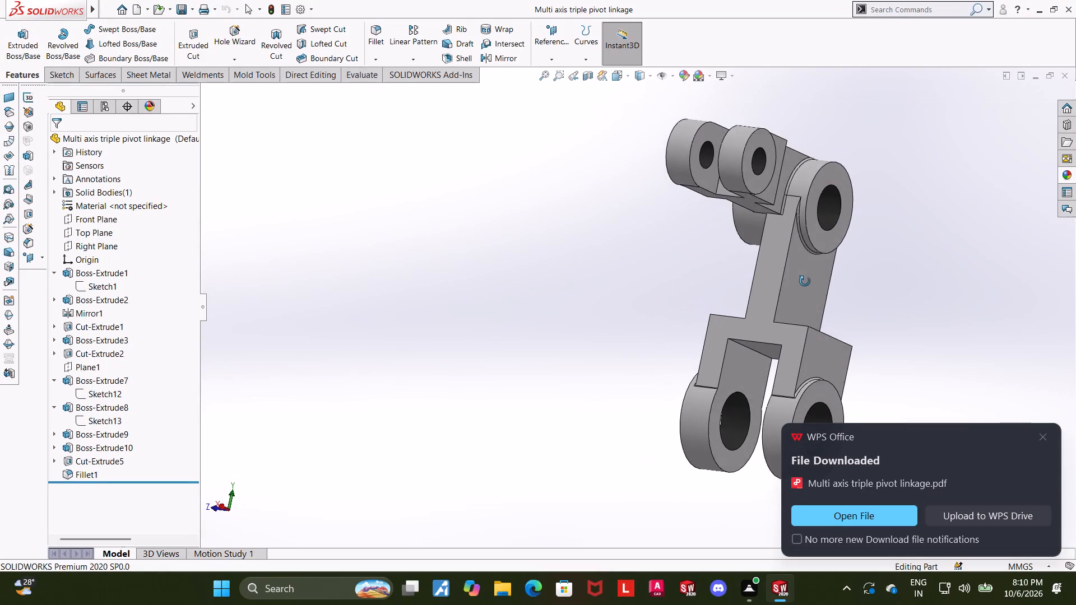
{"action": "middle_click_drag", "start_coordinate": [805, 281], "coordinate": [806, 273]}
{"action": "scroll", "coordinate": [817, 279], "scroll_direction": "up", "scroll_amount": 1}
{"action": "scroll", "coordinate": [766, 339], "scroll_direction": "down", "scroll_amount": 4}
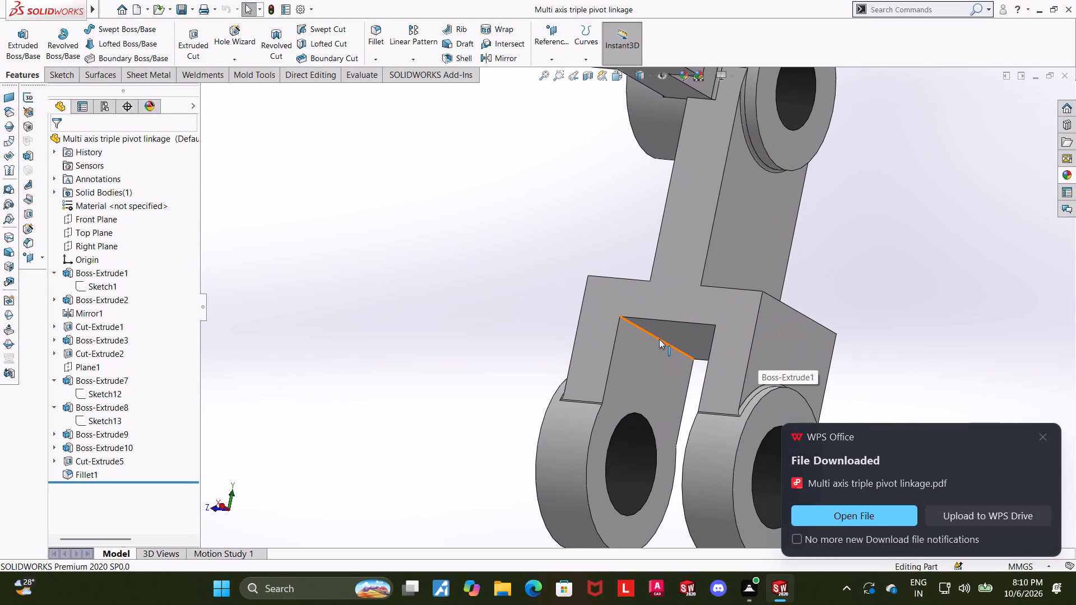
{"action": "scroll", "coordinate": [659, 339], "scroll_direction": "up", "scroll_amount": 4}
{"action": "left_click", "coordinate": [916, 311]}
{"action": "middle_click_drag", "start_coordinate": [715, 327], "coordinate": [738, 368]}
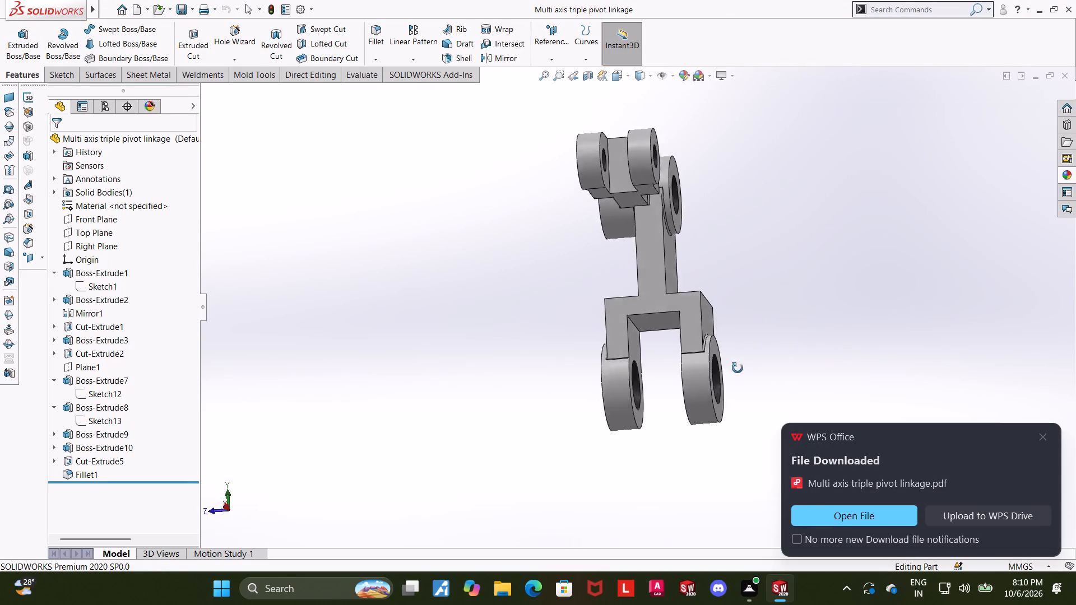
{"action": "middle_click_drag", "start_coordinate": [738, 368], "coordinate": [710, 392]}
{"action": "scroll", "coordinate": [727, 373], "scroll_direction": "up", "scroll_amount": 1}
{"action": "scroll", "coordinate": [849, 304], "scroll_direction": "down", "scroll_amount": 3}
{"action": "middle_click_drag", "start_coordinate": [786, 288], "coordinate": [739, 370]}
{"action": "scroll", "coordinate": [706, 332], "scroll_direction": "up", "scroll_amount": 5}
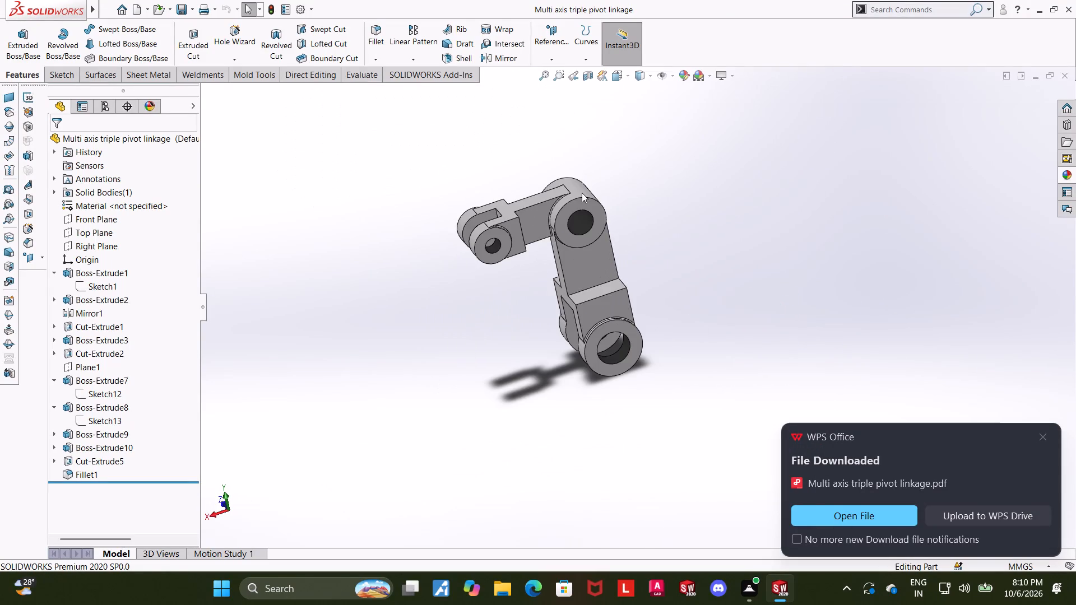
{"action": "scroll", "coordinate": [582, 203], "scroll_direction": "down", "scroll_amount": 3}
{"action": "middle_click_drag", "start_coordinate": [562, 272], "coordinate": [592, 294]}
{"action": "scroll", "coordinate": [537, 277], "scroll_direction": "down", "scroll_amount": 3}
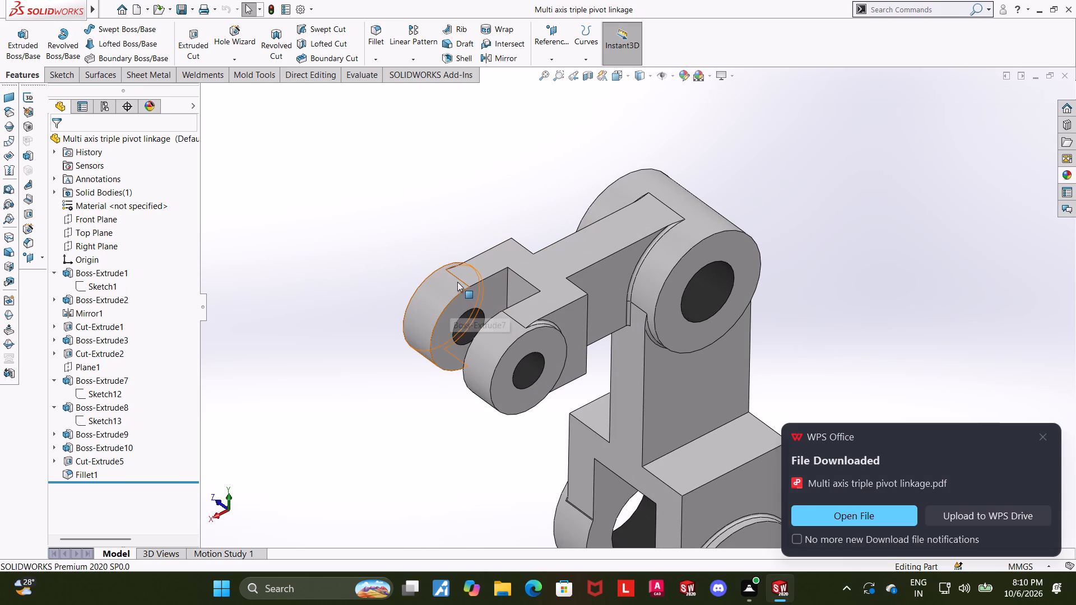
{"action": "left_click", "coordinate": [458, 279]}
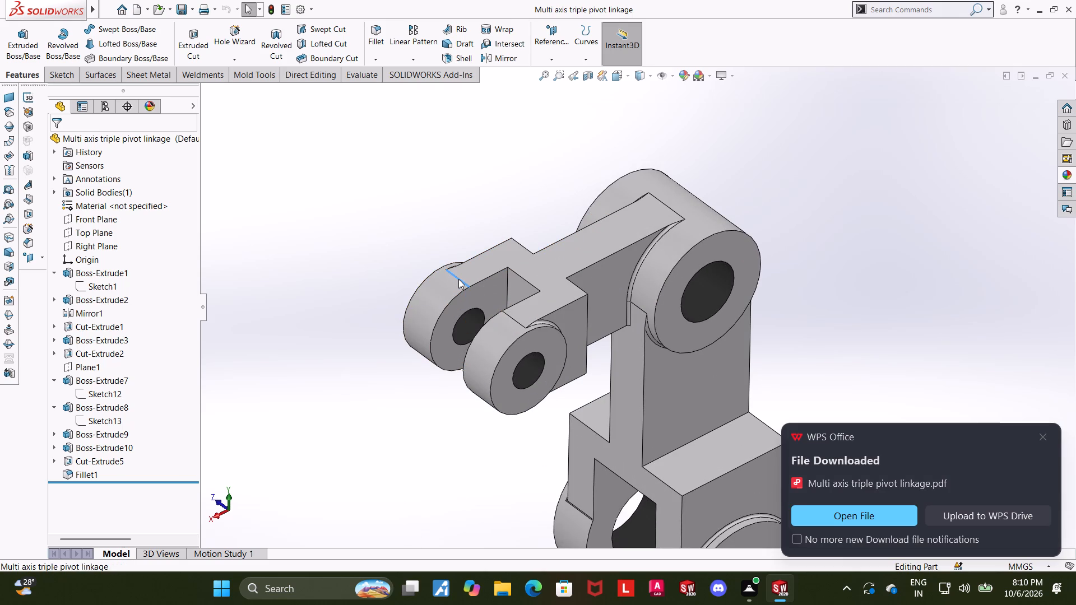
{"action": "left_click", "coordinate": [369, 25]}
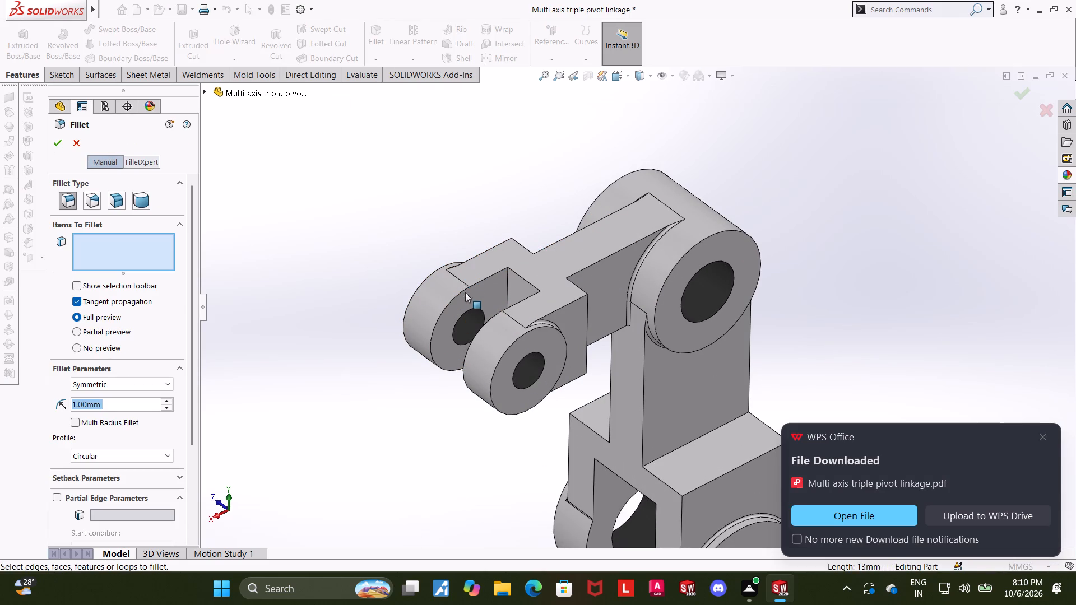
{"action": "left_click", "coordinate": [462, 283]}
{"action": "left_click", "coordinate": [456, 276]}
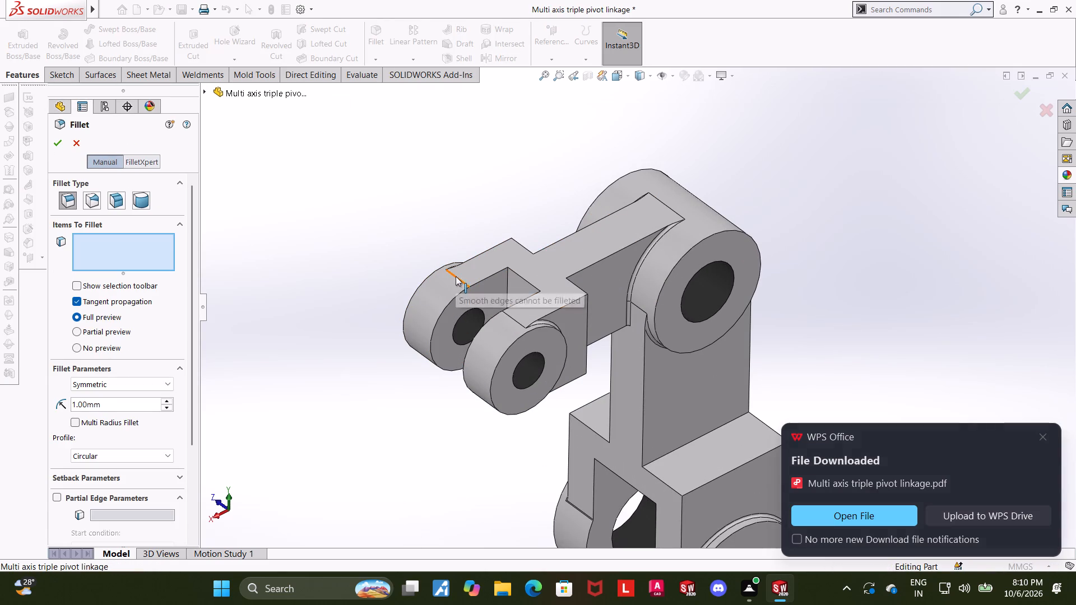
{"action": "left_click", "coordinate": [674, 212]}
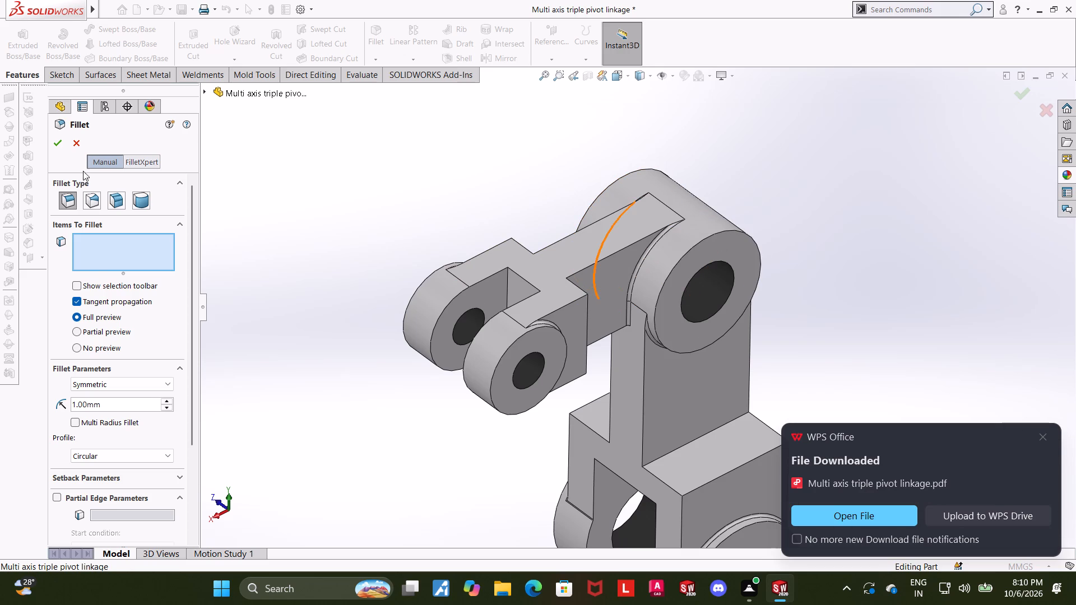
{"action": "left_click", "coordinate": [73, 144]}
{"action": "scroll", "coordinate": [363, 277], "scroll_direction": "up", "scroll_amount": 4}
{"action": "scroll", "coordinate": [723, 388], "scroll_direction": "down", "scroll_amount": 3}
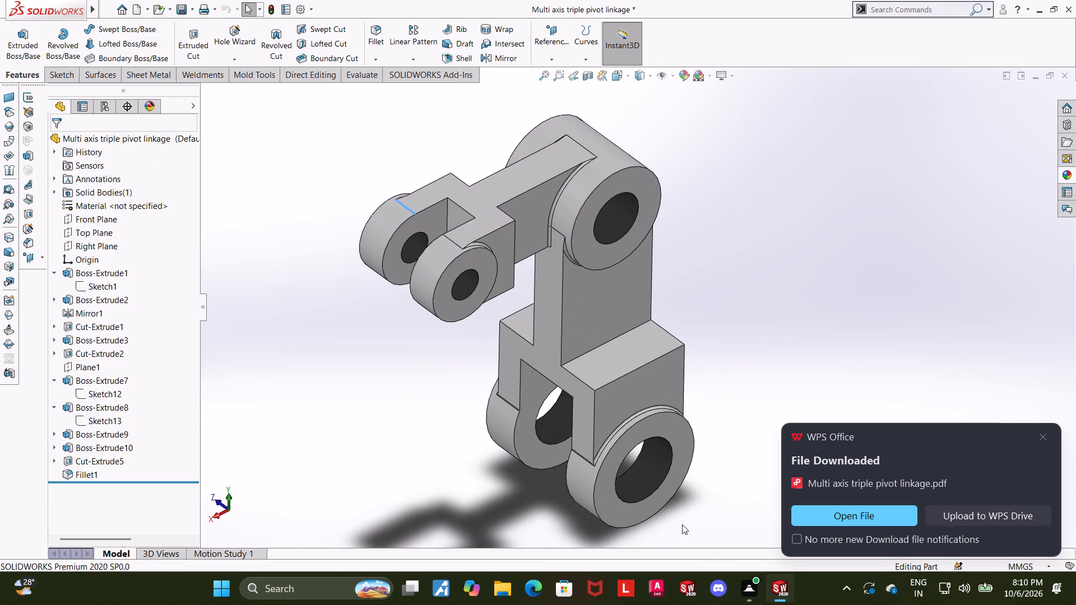